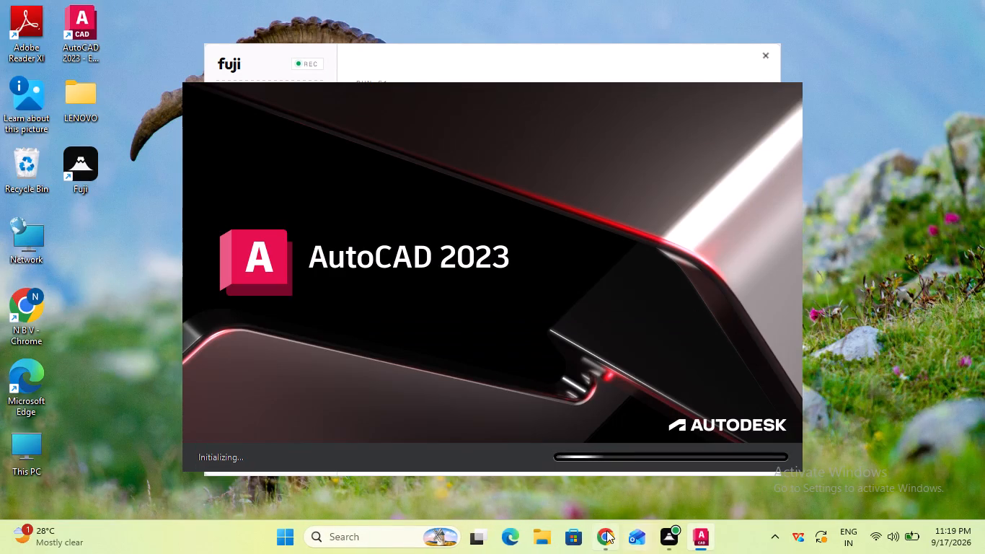
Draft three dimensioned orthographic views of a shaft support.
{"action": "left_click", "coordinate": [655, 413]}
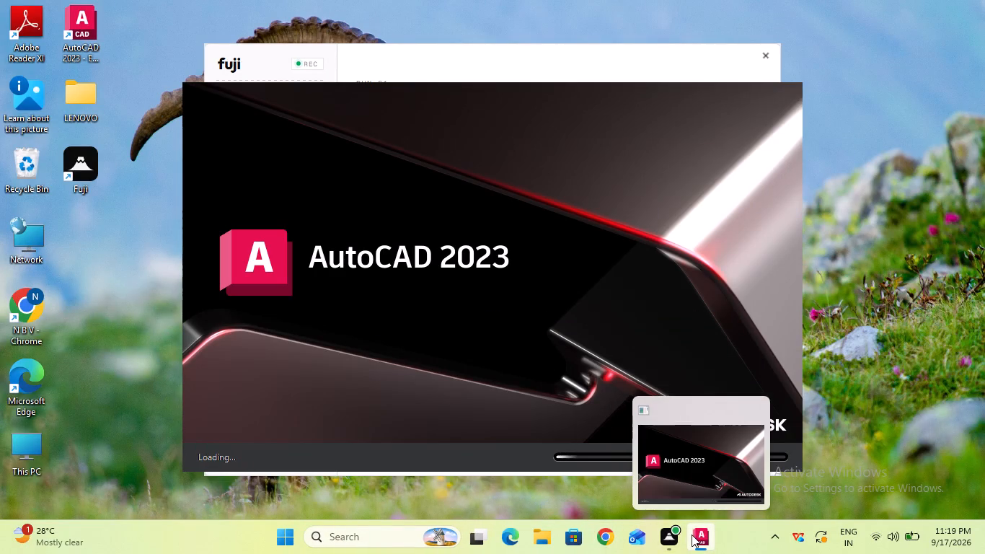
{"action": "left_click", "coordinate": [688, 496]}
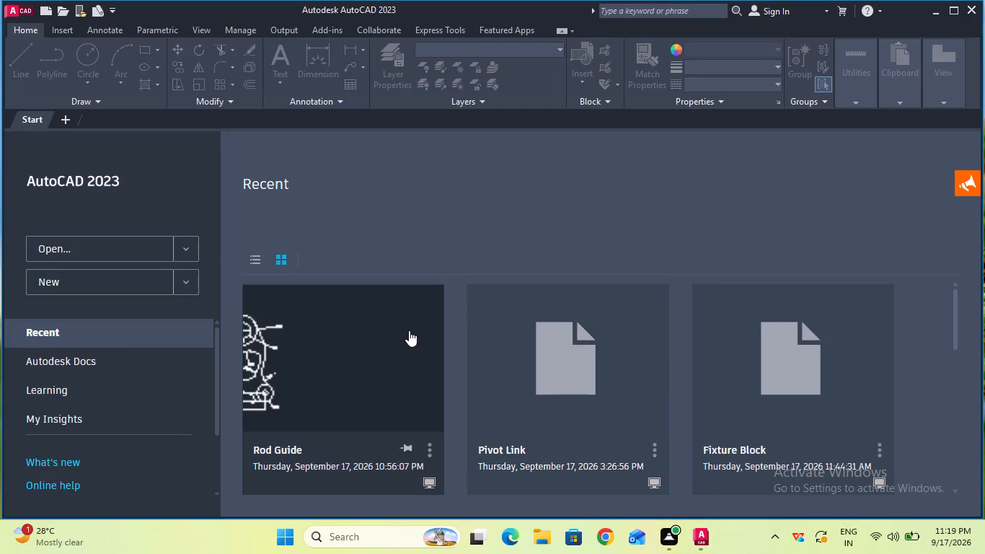
Create a new blank drawing.
{"action": "left_click", "coordinate": [128, 276]}
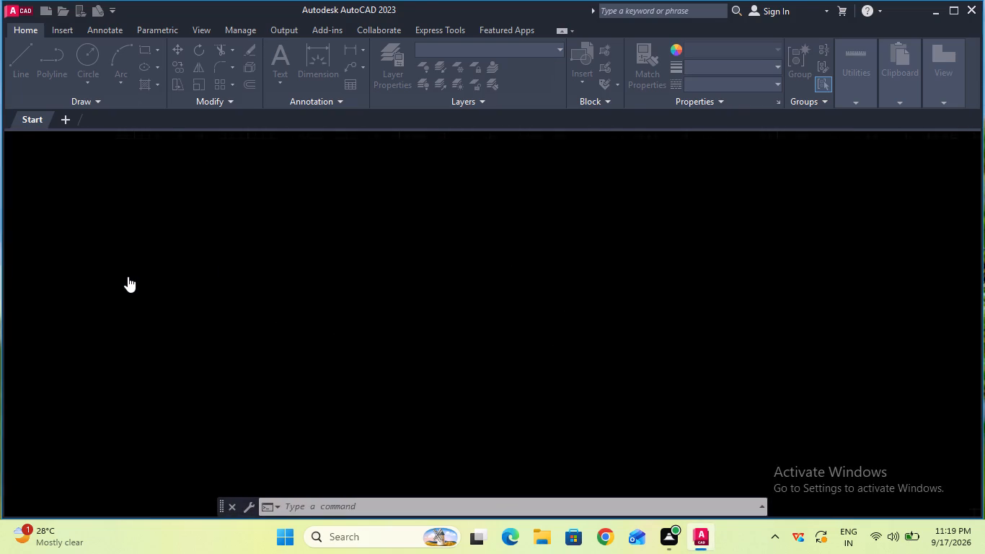
Turn on the log file for the drawing with LOGFILEON.
{"action": "left_click", "coordinate": [384, 470]}
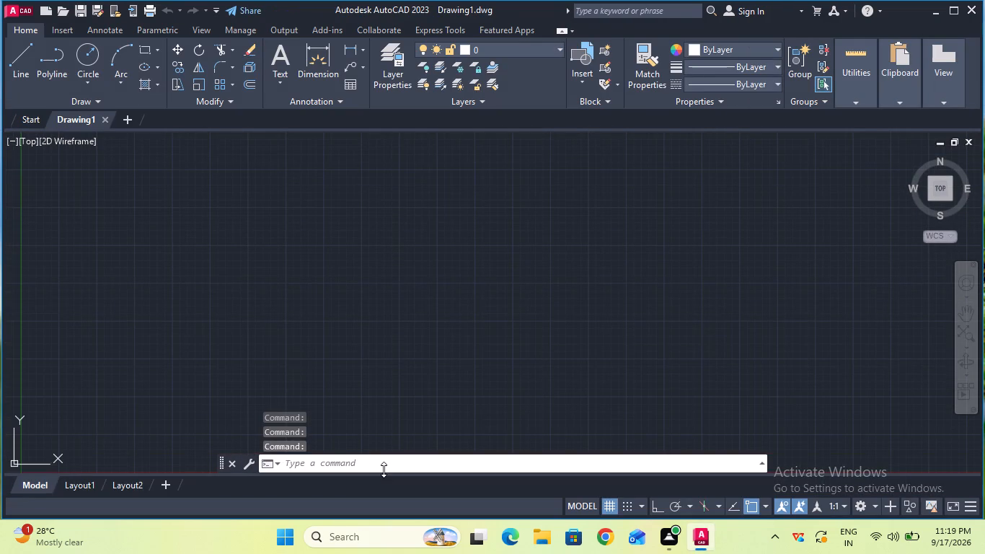
{"action": "type", "text": "log"}
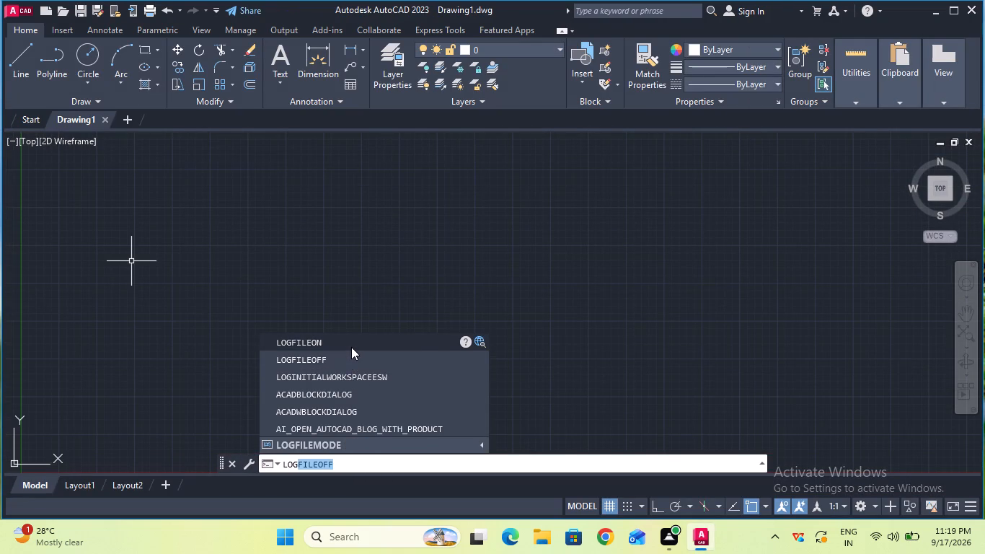
{"action": "left_click", "coordinate": [351, 346]}
Configure the drawing units to a length precision of 0.0 and an insertion scale in millimeters.
{"action": "left_click", "coordinate": [344, 463]}
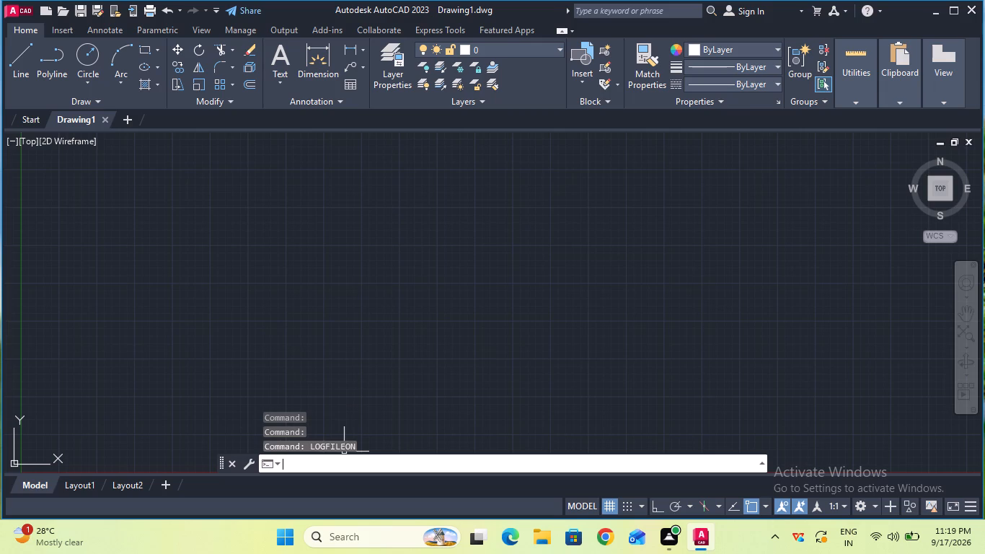
{"action": "type", "text": "unit"}
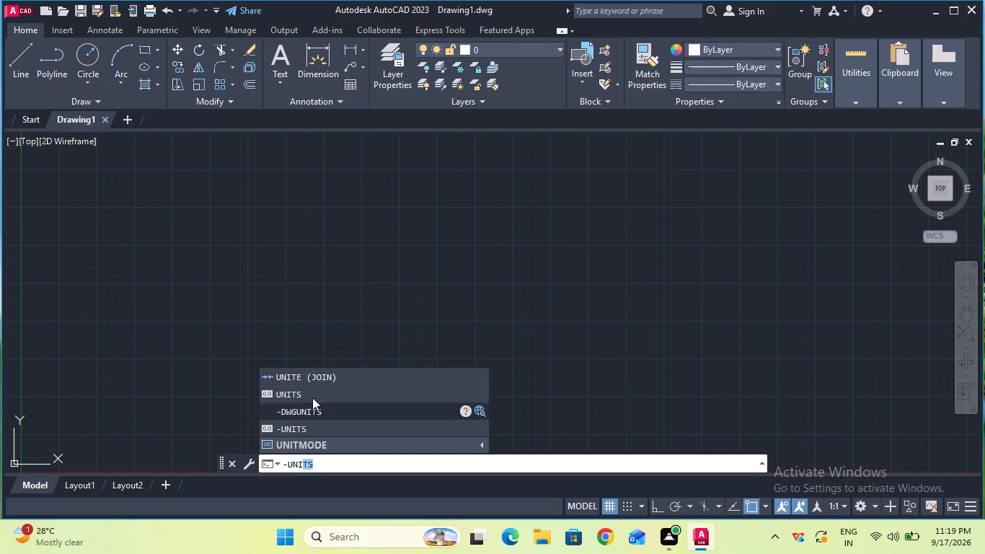
{"action": "left_click", "coordinate": [312, 390]}
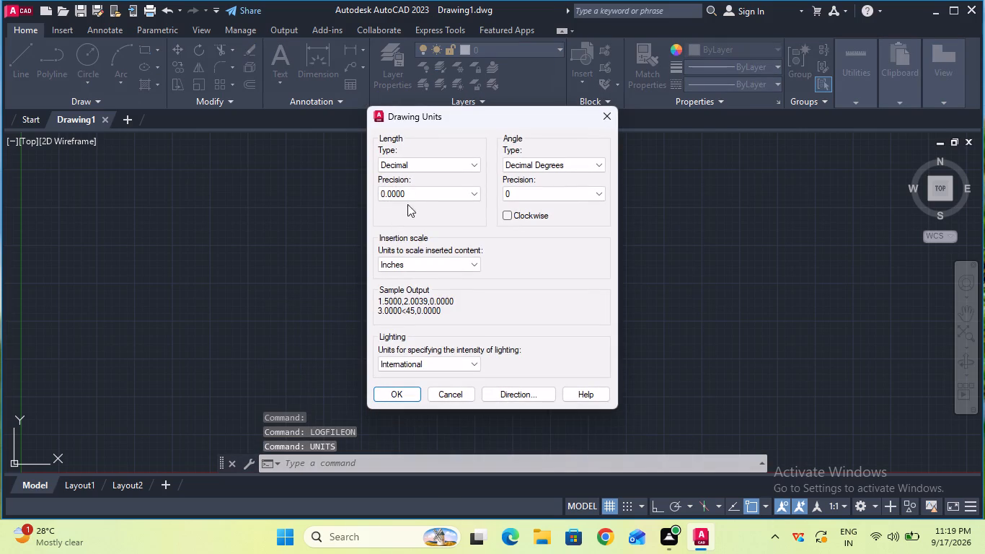
{"action": "double_click", "coordinate": [415, 186]}
{"action": "double_click", "coordinate": [415, 186]}
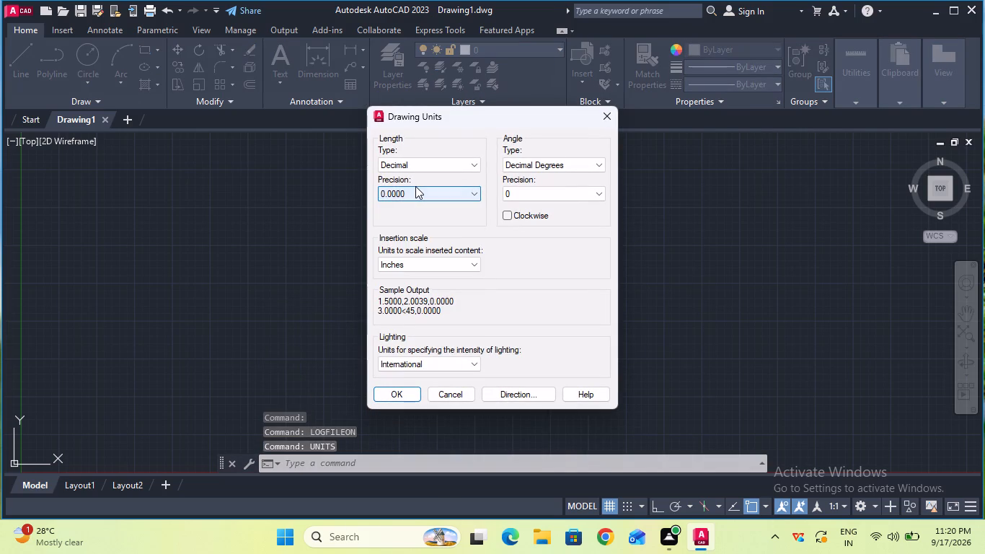
{"action": "double_click", "coordinate": [415, 186]}
{"action": "left_click", "coordinate": [417, 195]}
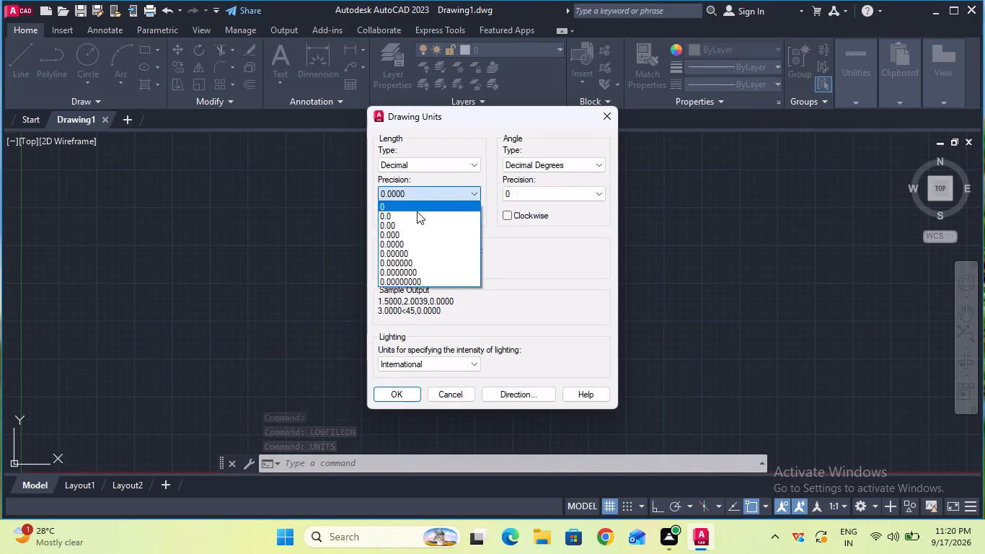
{"action": "left_click", "coordinate": [418, 216]}
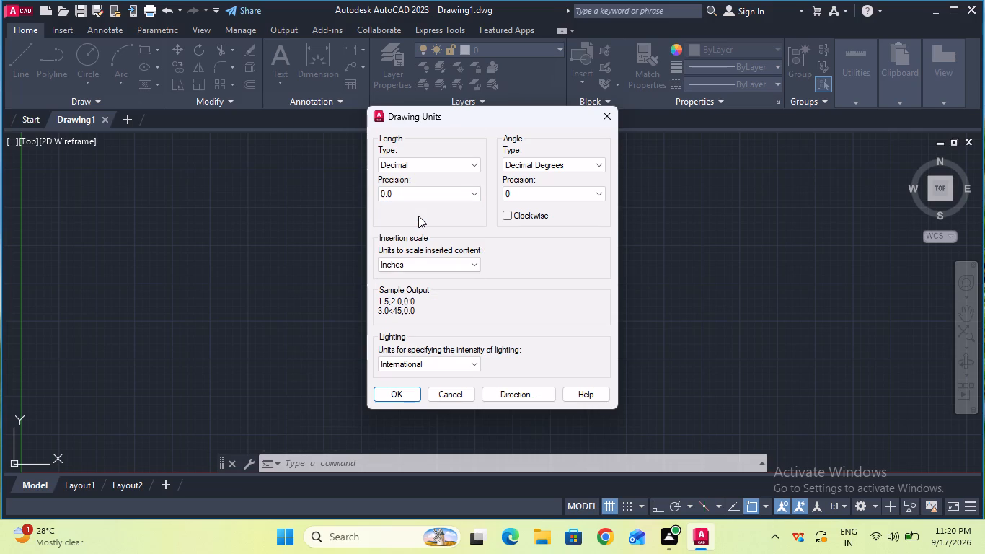
{"action": "double_click", "coordinate": [424, 266]}
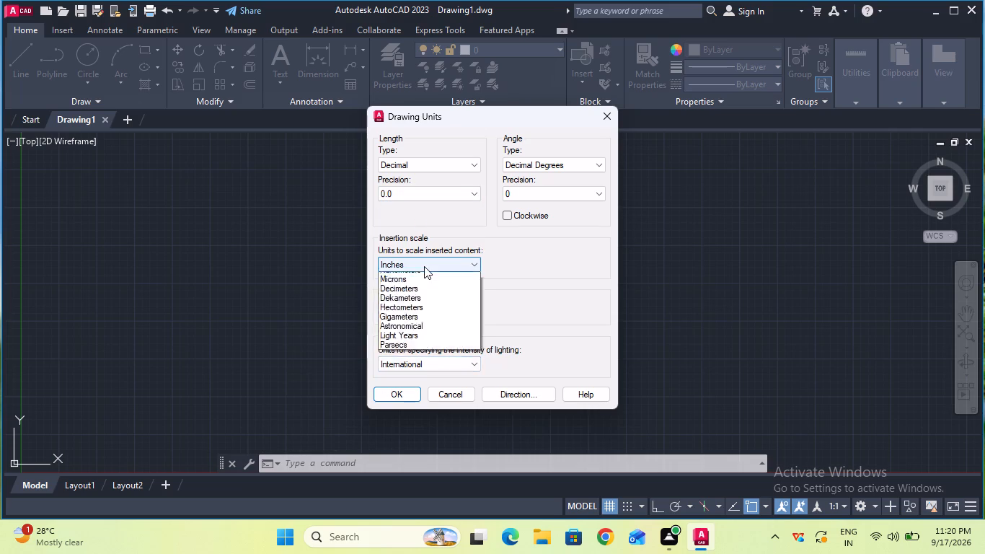
{"action": "left_click", "coordinate": [427, 264]}
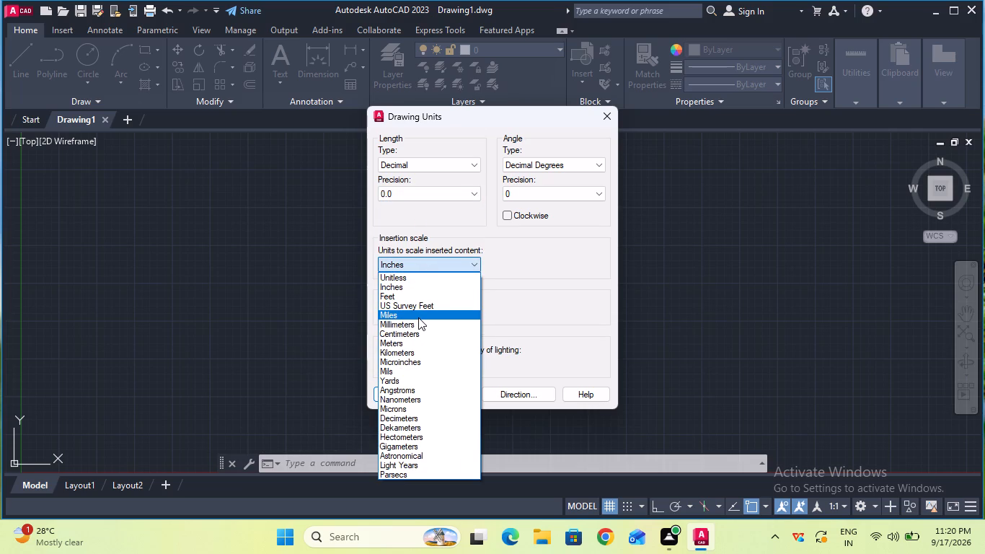
{"action": "left_click", "coordinate": [418, 323]}
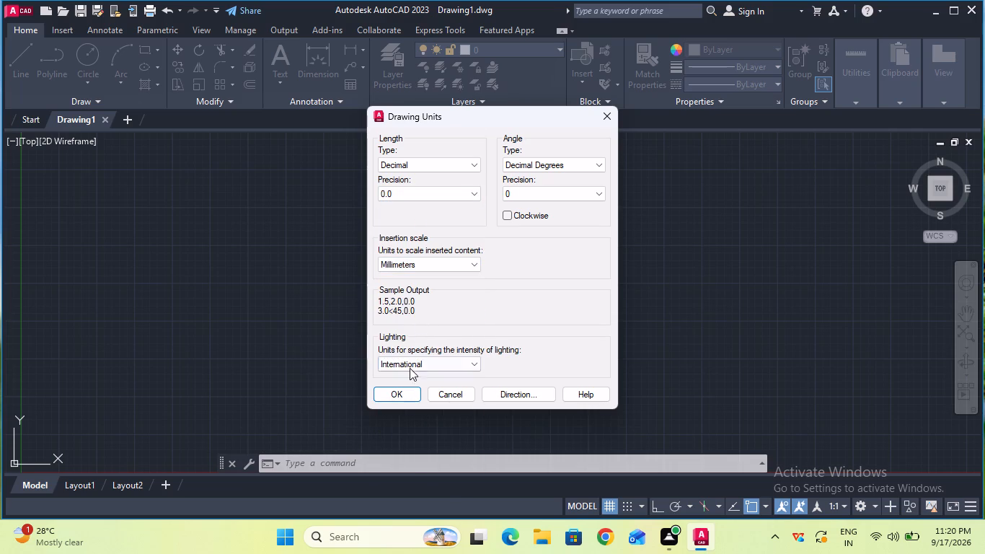
{"action": "double_click", "coordinate": [399, 394]}
Modify the Standard dimension style so its linear dimensions use a precision of 0.0.
{"action": "left_click", "coordinate": [342, 469]}
{"action": "key", "text": "d"}
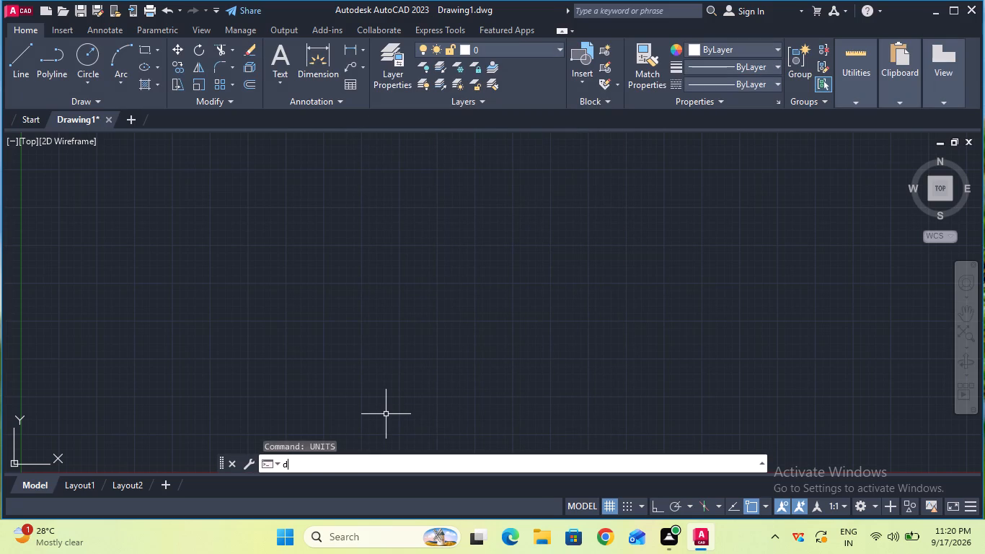
{"action": "key", "text": "Return"}
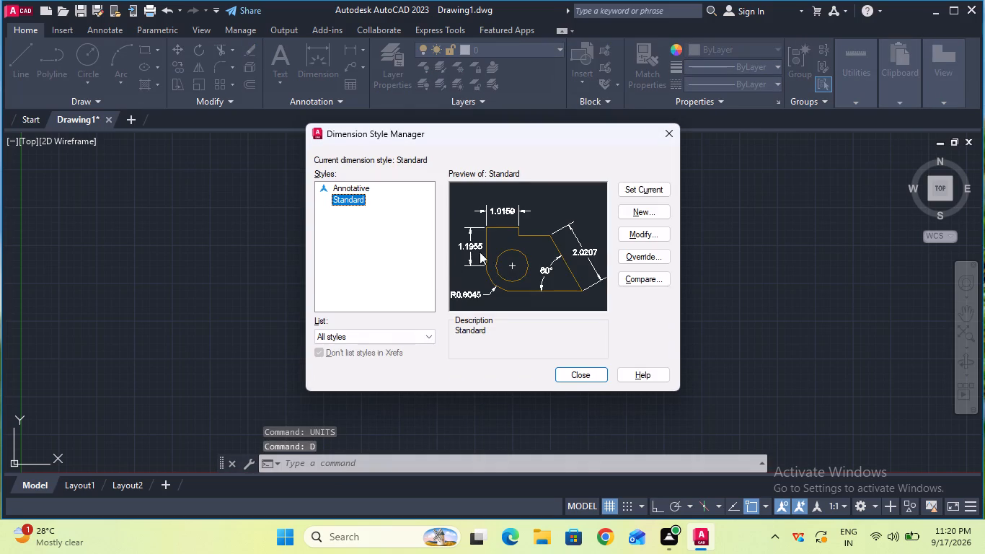
{"action": "double_click", "coordinate": [631, 234]}
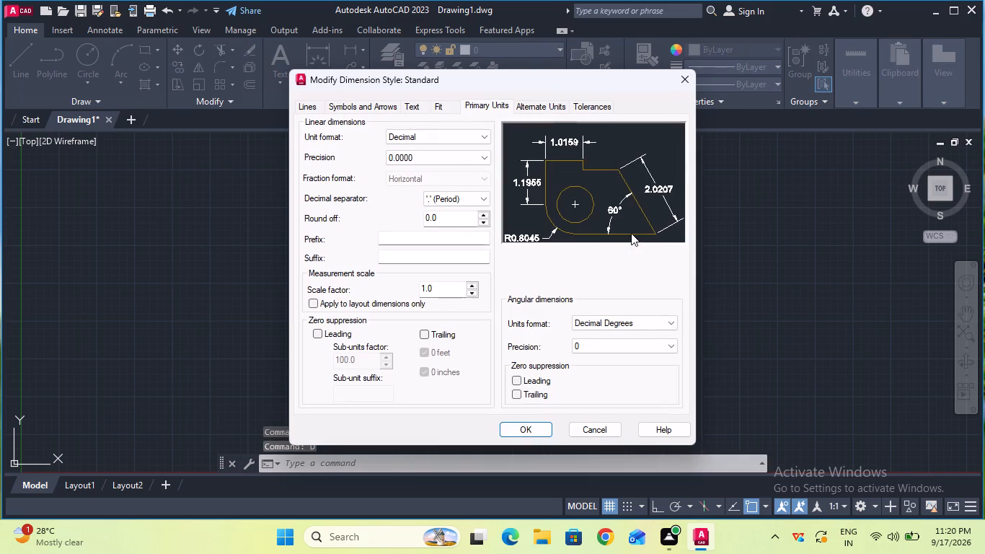
{"action": "left_click", "coordinate": [449, 157]}
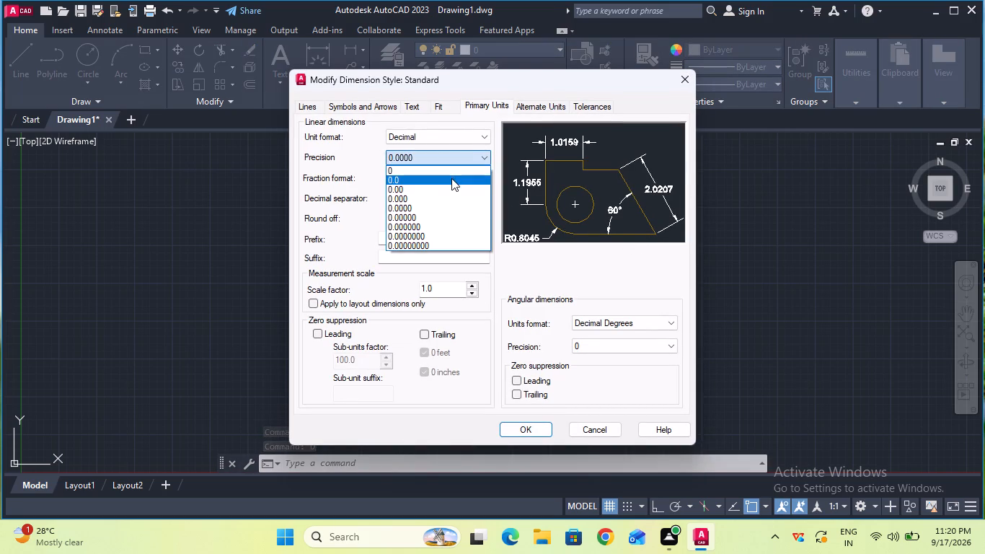
{"action": "left_click", "coordinate": [451, 178]}
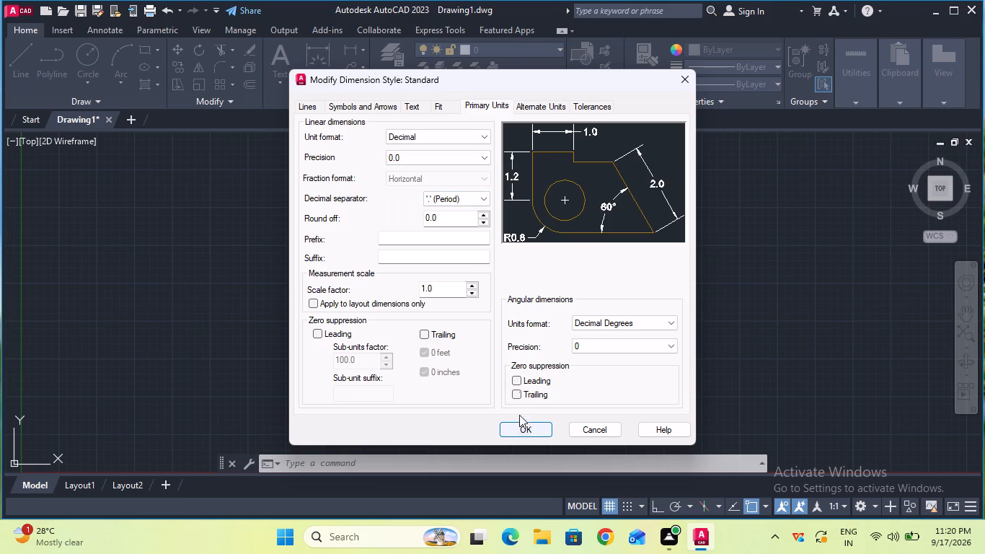
Set the Standard style's dimension text height to 6.0 with ISO standard alignment, and make the style current.
{"action": "left_click", "coordinate": [407, 105]}
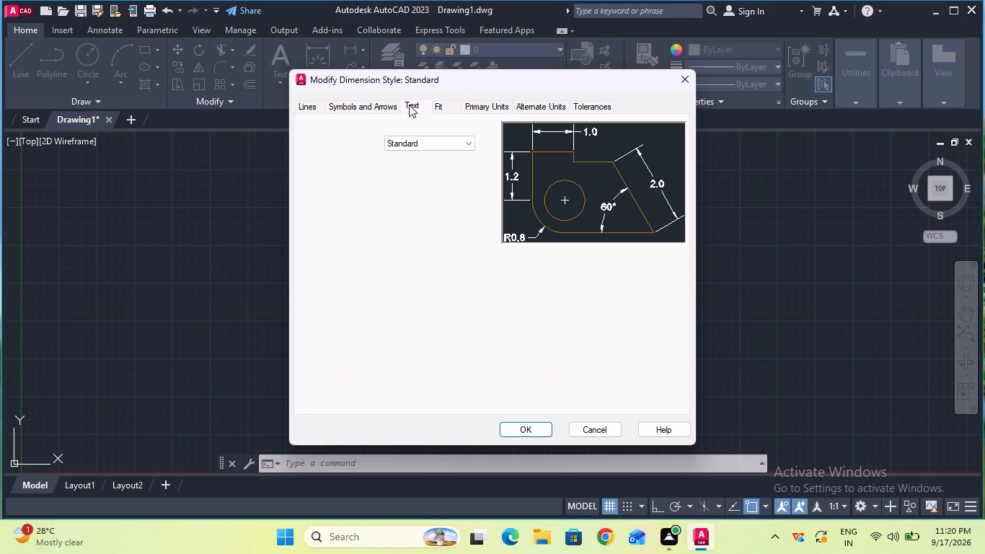
{"action": "left_click", "coordinate": [455, 208]}
{"action": "key", "text": "BackSpace"}
{"action": "key", "text": "BackSpace"}
{"action": "key", "text": "BackSpace"}
{"action": "key", "text": "BackSpace"}
{"action": "key", "text": "BackSpace"}
{"action": "key", "text": "BackSpace"}
{"action": "key", "text": "BackSpace"}
{"action": "key", "text": "BackSpace"}
{"action": "key", "text": "BackSpace"}
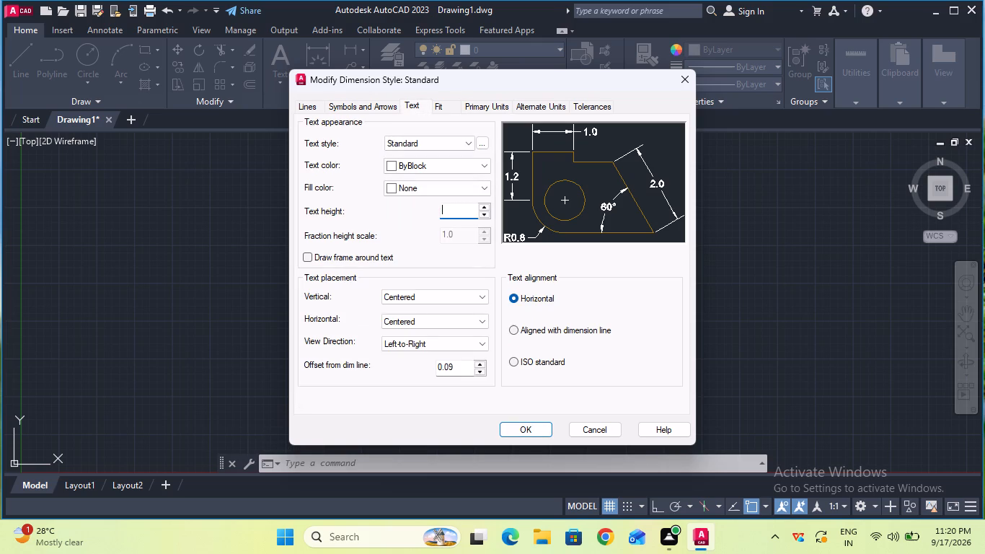
{"action": "key", "text": "6"}
{"action": "type", "text": ".0"}
{"action": "left_click", "coordinate": [529, 365]}
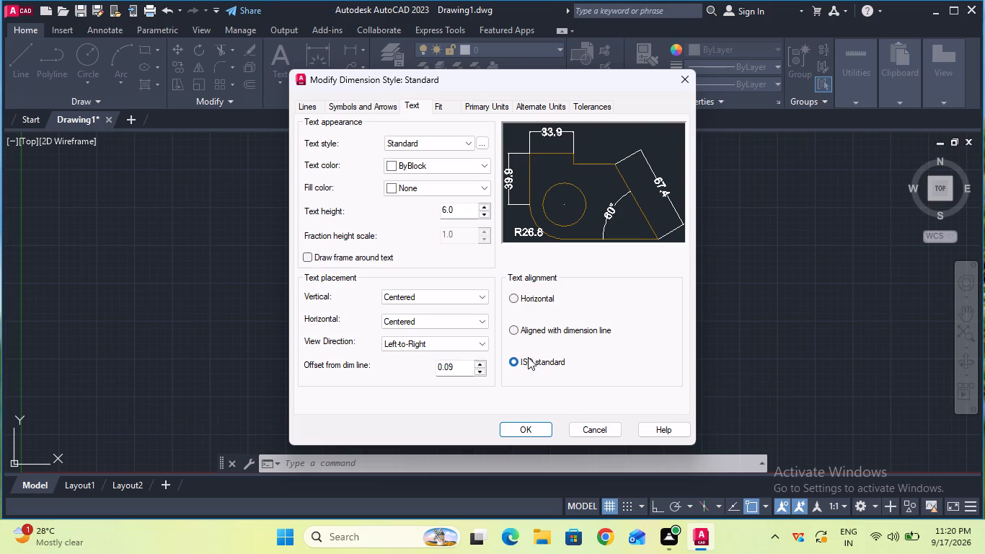
{"action": "left_click", "coordinate": [515, 430]}
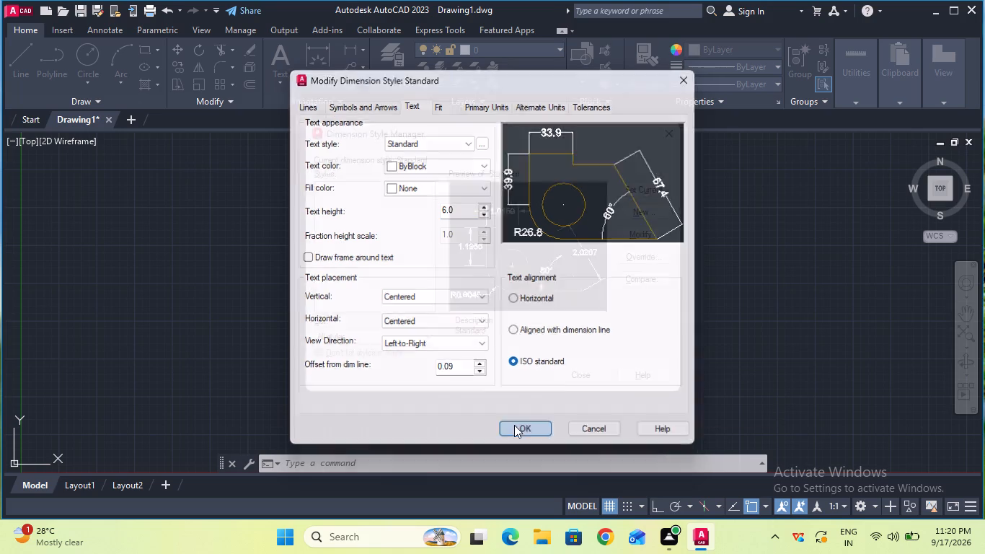
{"action": "left_click", "coordinate": [635, 183]}
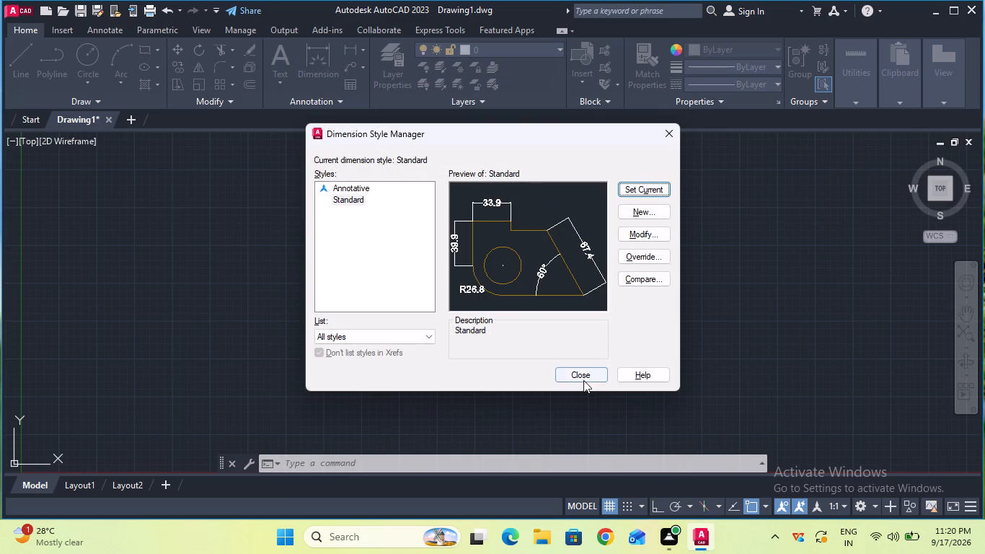
{"action": "left_click", "coordinate": [583, 381]}
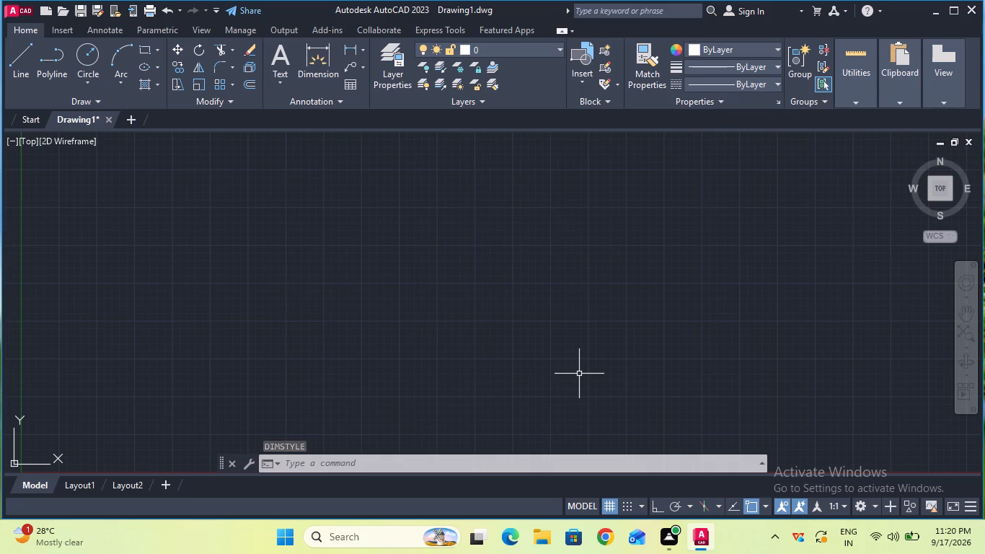
Set the model space limits from lower left corner 0.0,0.0 to upper right corner 100.0,100.0.
{"action": "left_click", "coordinate": [425, 462]}
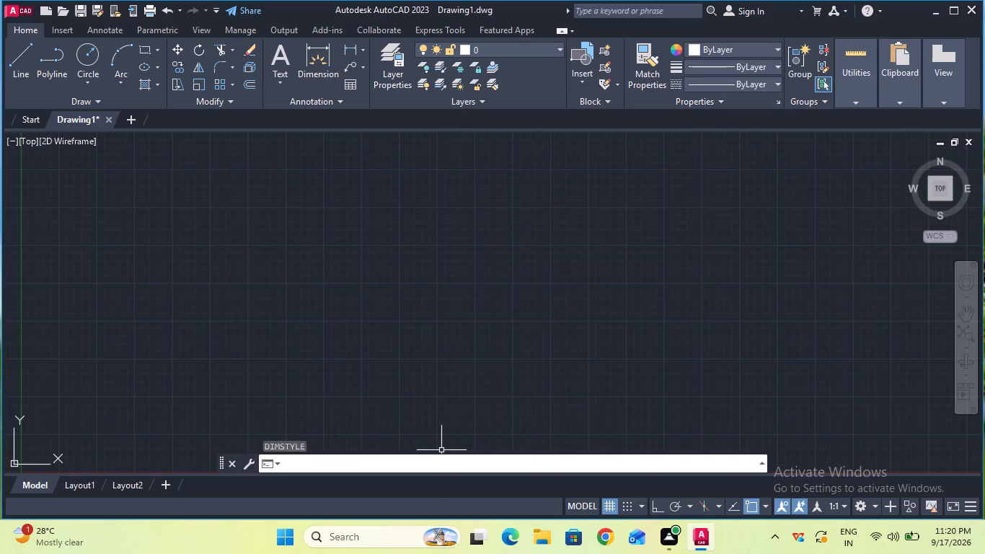
{"action": "key", "text": "l"}
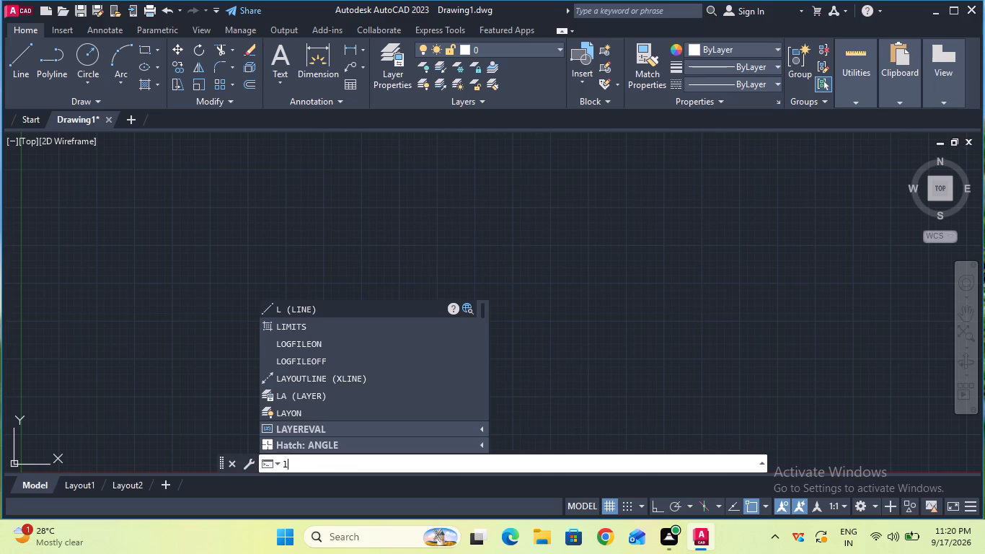
{"action": "type", "text": "im"}
{"action": "left_click", "coordinate": [345, 424]}
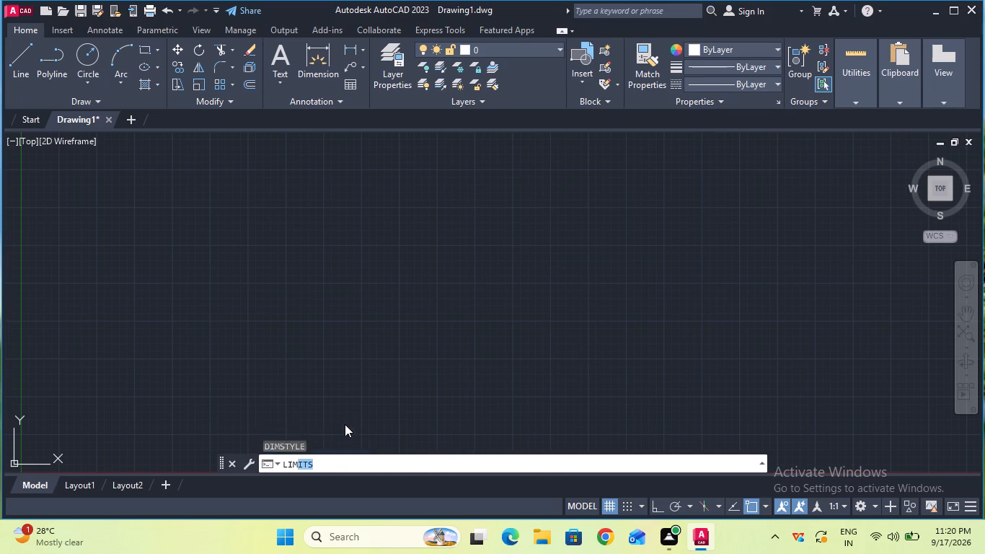
{"action": "left_click", "coordinate": [594, 464]}
{"action": "type", "text": "0.0"}
{"action": "key", "text": "comma"}
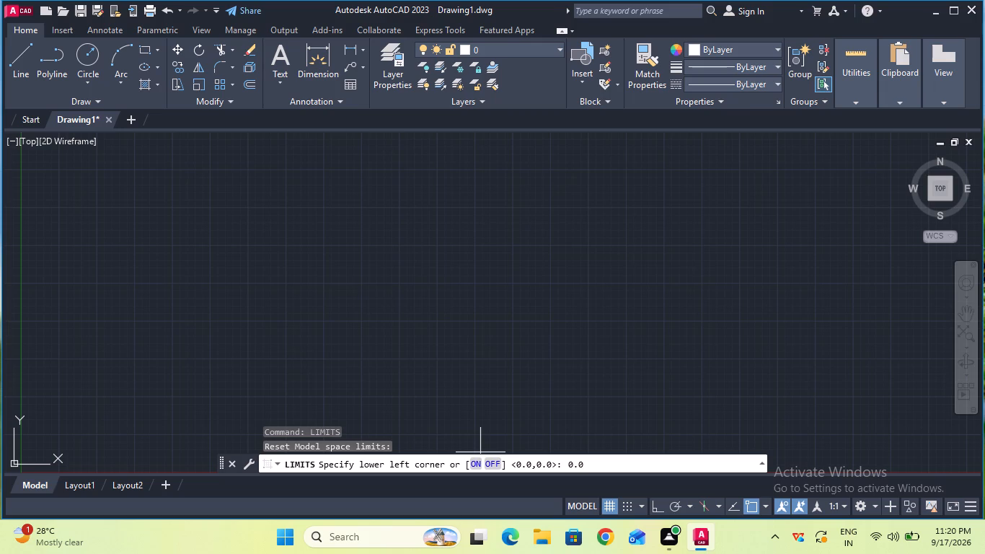
{"action": "type", "text": "0.0"}
{"action": "key", "text": "Return"}
{"action": "type", "text": "100"}
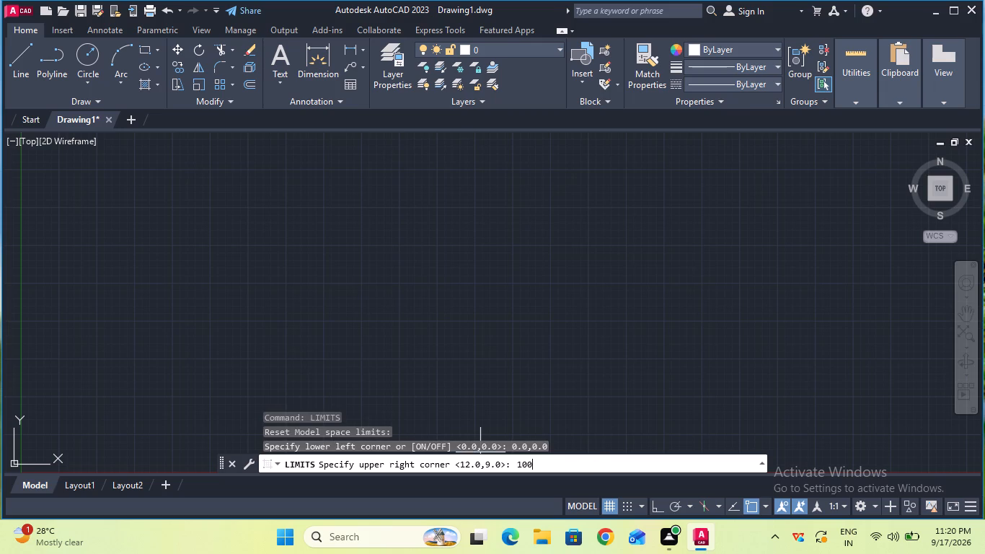
{"action": "type", "text": ".0"}
{"action": "type", "text": ",100"}
{"action": "type", "text": ".0"}
{"action": "key", "text": "Return"}
Turn on Ortho mode and draw a 96 mm horizontal line as the outline's bottom edge.
{"action": "key", "text": "z"}
{"action": "key", "text": "Return"}
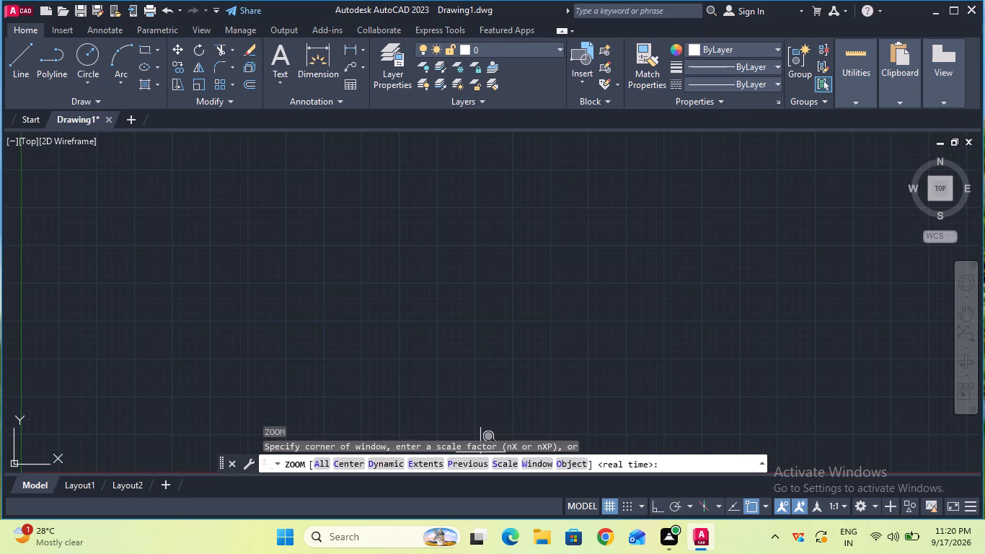
{"action": "key", "text": "a"}
{"action": "key", "text": "Return"}
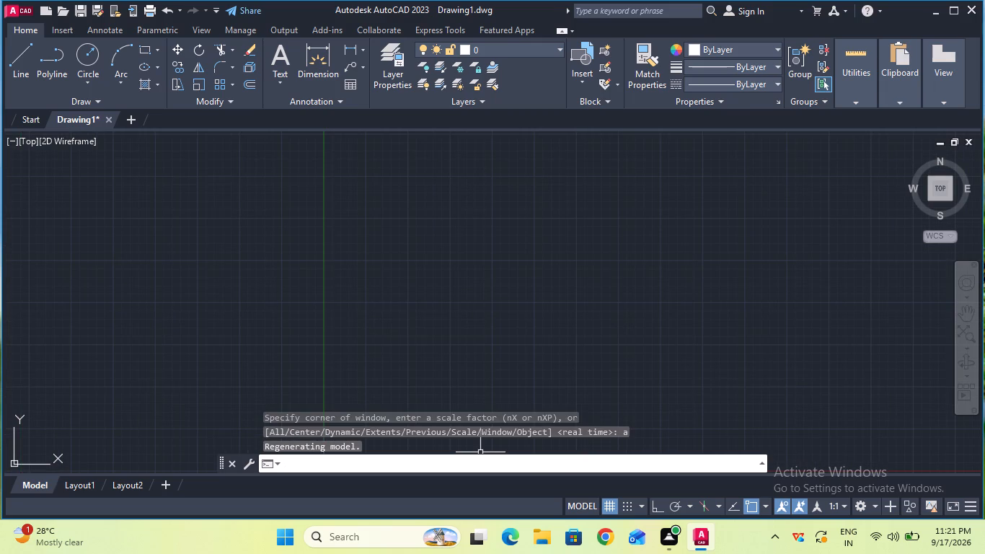
{"action": "key", "text": "F8"}
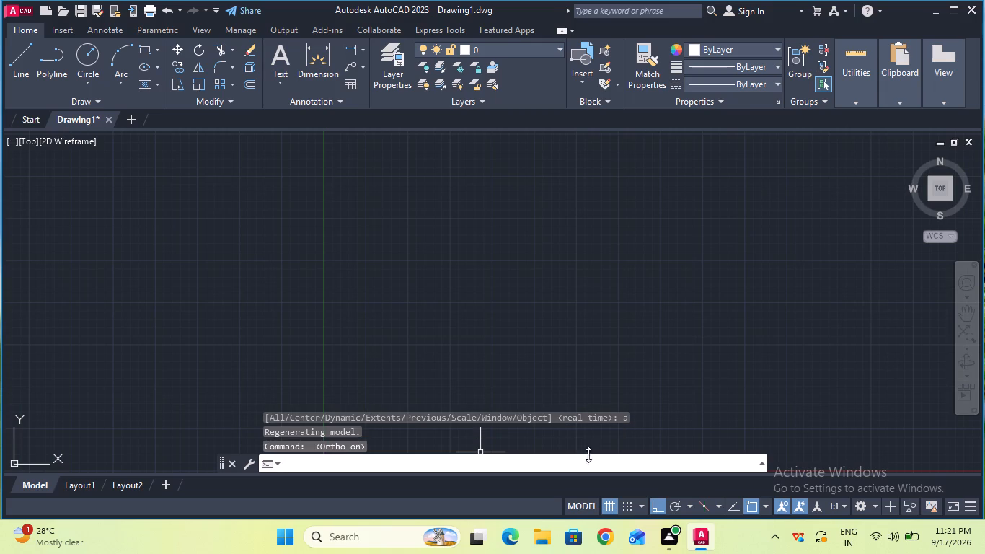
{"action": "left_click", "coordinate": [11, 75]}
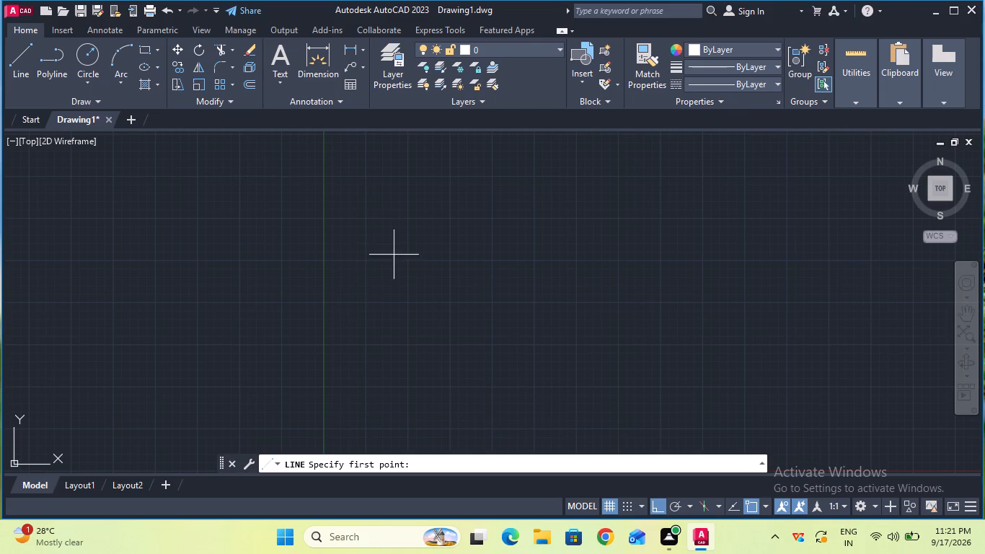
{"action": "left_click", "coordinate": [407, 304]}
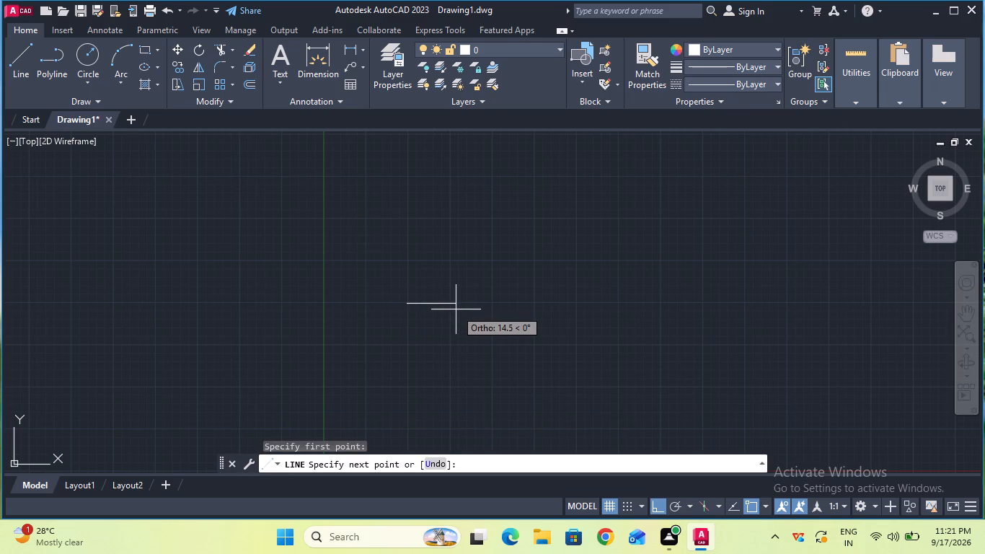
{"action": "type", "text": "96"}
{"action": "key", "text": "Return"}
{"action": "key", "text": "Escape"}
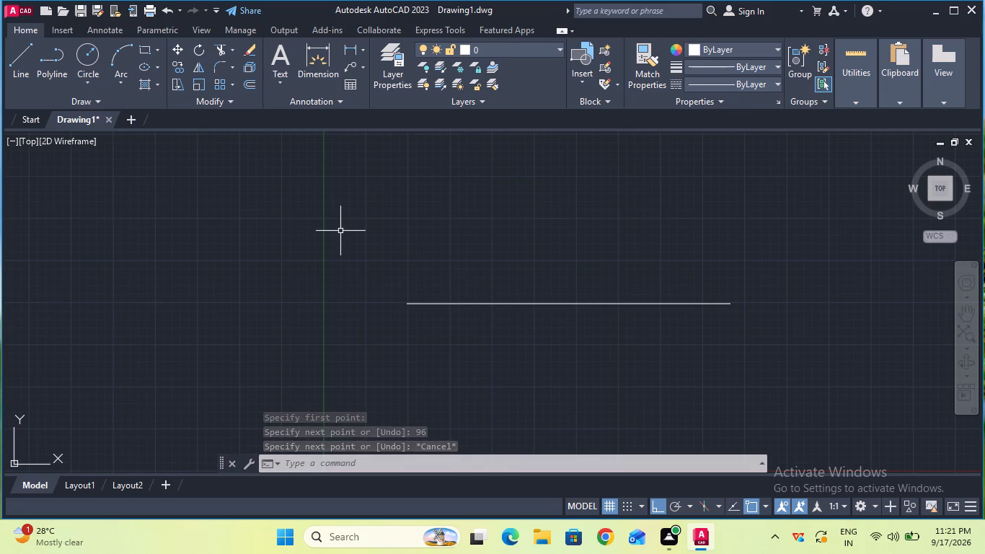
Draw a 65 mm vertical line upward from the left endpoint of the bottom edge.
{"action": "double_click", "coordinate": [14, 64]}
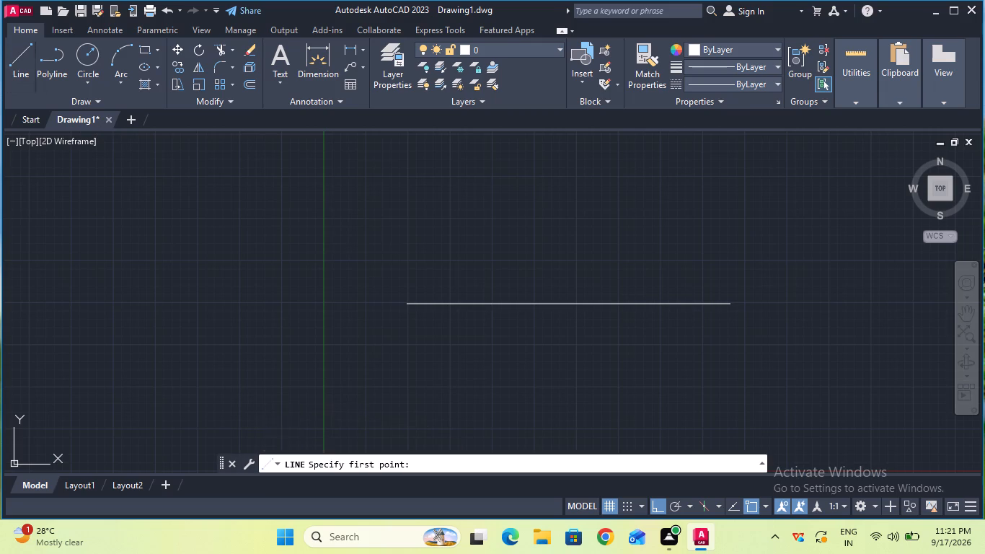
{"action": "double_click", "coordinate": [407, 306]}
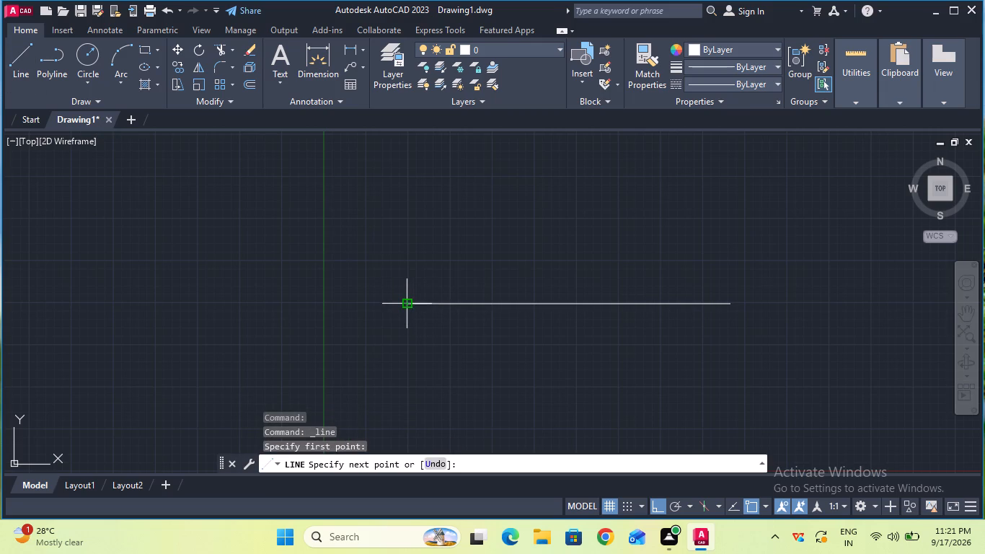
{"action": "type", "text": "65"}
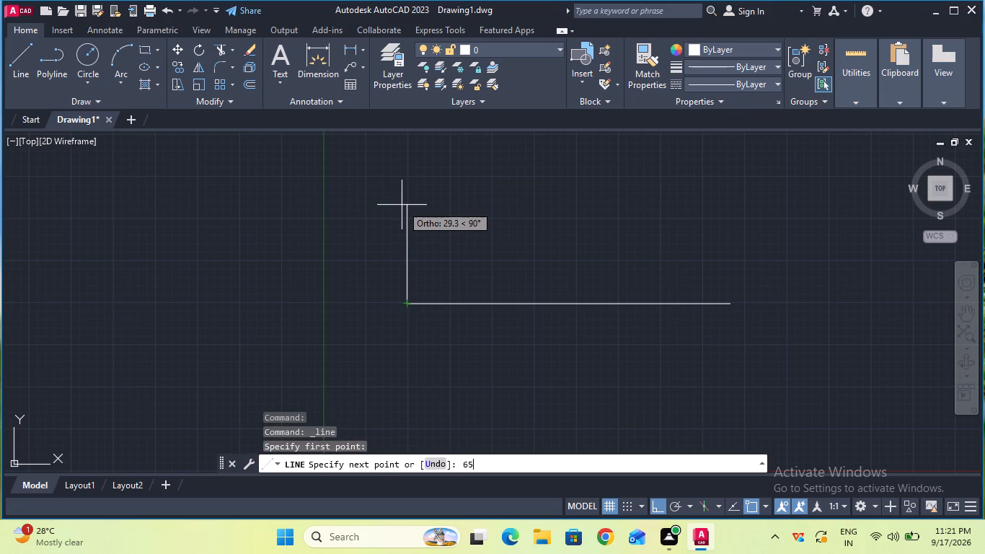
{"action": "key", "text": "Return"}
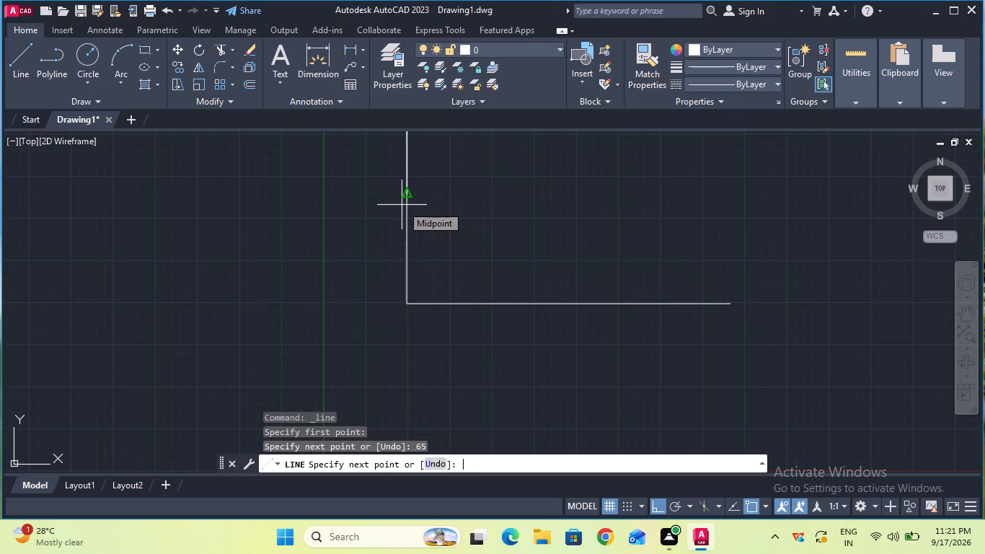
{"action": "scroll", "coordinate": [402, 205], "scroll_direction": "down", "scroll_amount": 1, "text": "ctrl"}
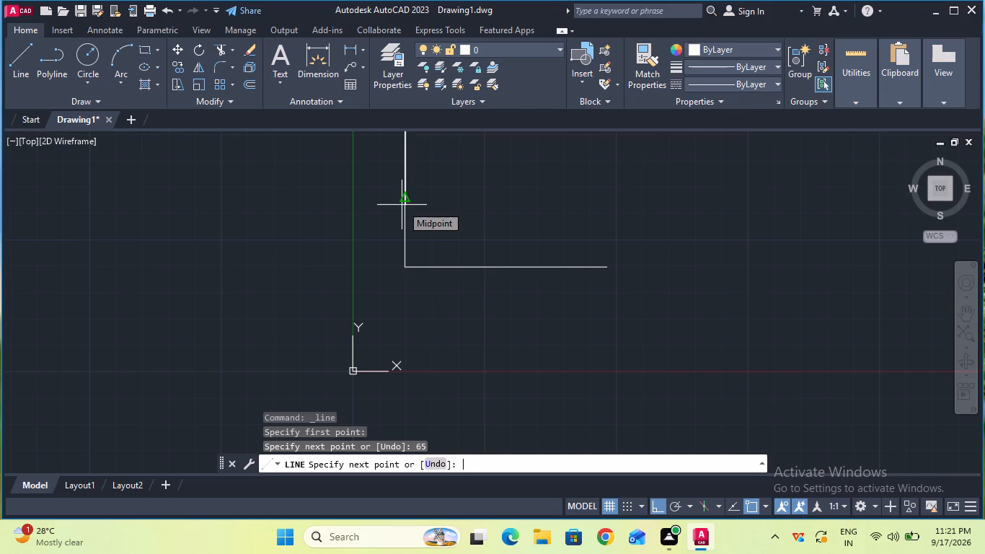
{"action": "key", "text": "Escape"}
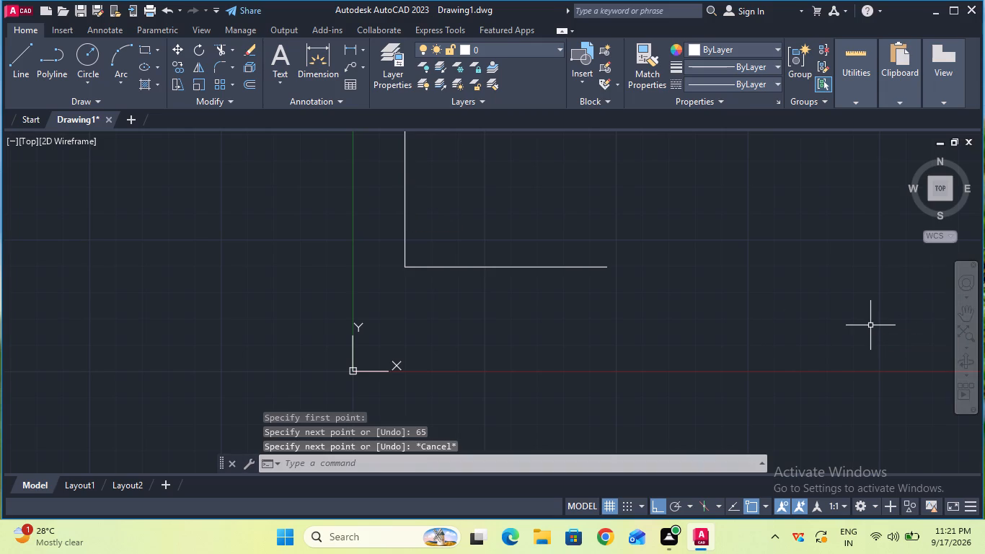
Draw a 95 mm horizontal line to the right from the upper endpoint of the left edge.
{"action": "left_click", "coordinate": [967, 319]}
{"action": "left_click_drag", "start_coordinate": [689, 283], "coordinate": [708, 374]}
{"action": "key", "text": "Escape"}
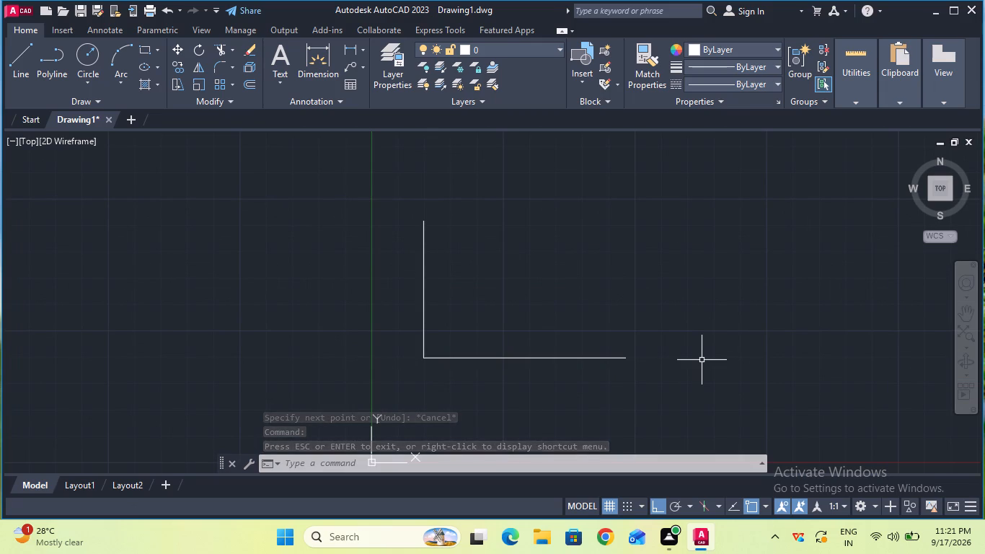
{"action": "left_click", "coordinate": [10, 55]}
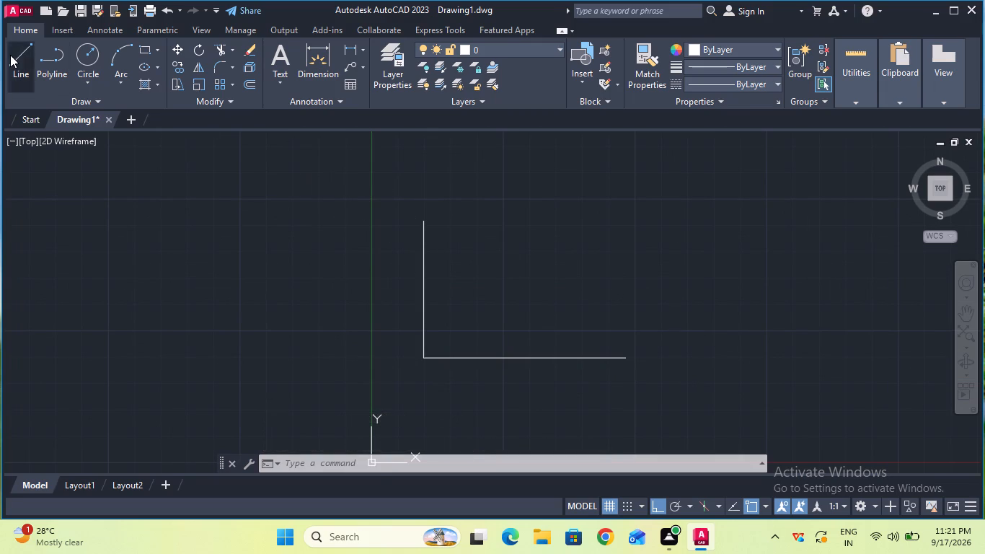
{"action": "left_click", "coordinate": [424, 224]}
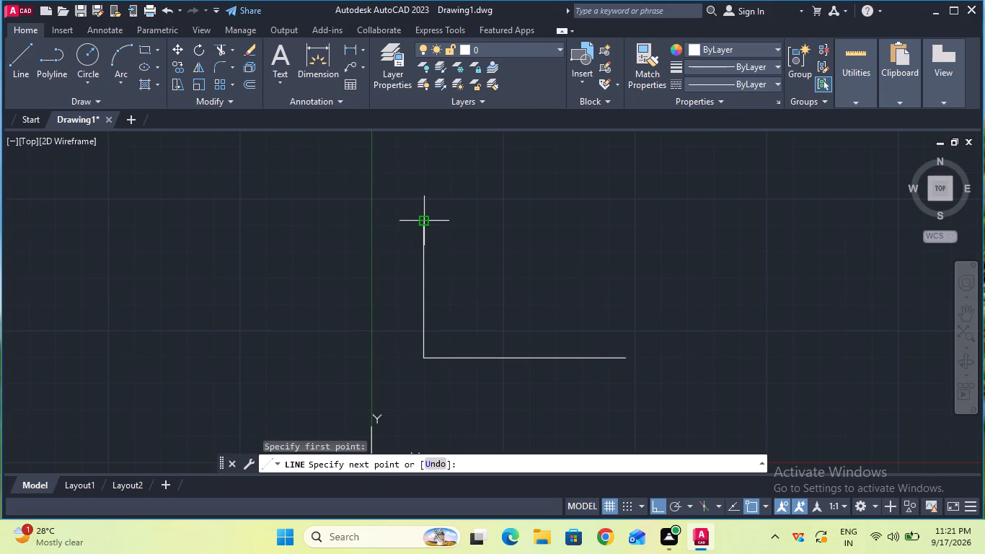
{"action": "type", "text": "95"}
{"action": "key", "text": "Return"}
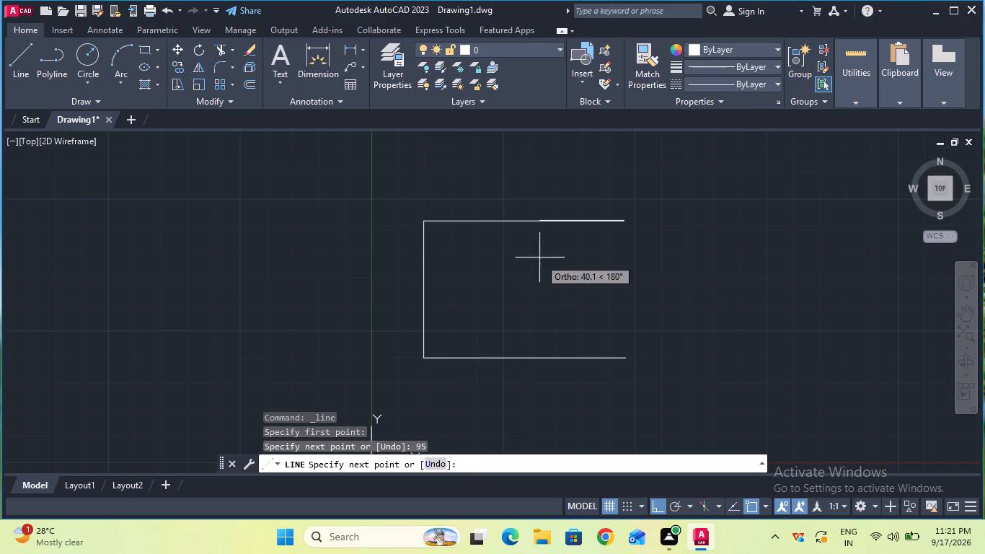
{"action": "key", "text": "Escape"}
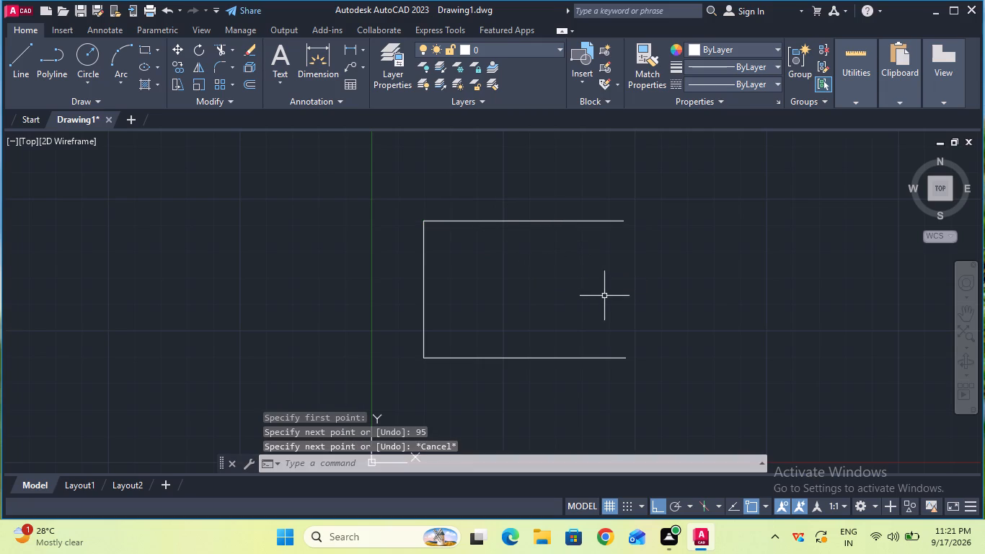
Draw a vertical line from the top edge's right endpoint down to the bottom edge, closing the outline.
{"action": "left_click", "coordinate": [22, 76]}
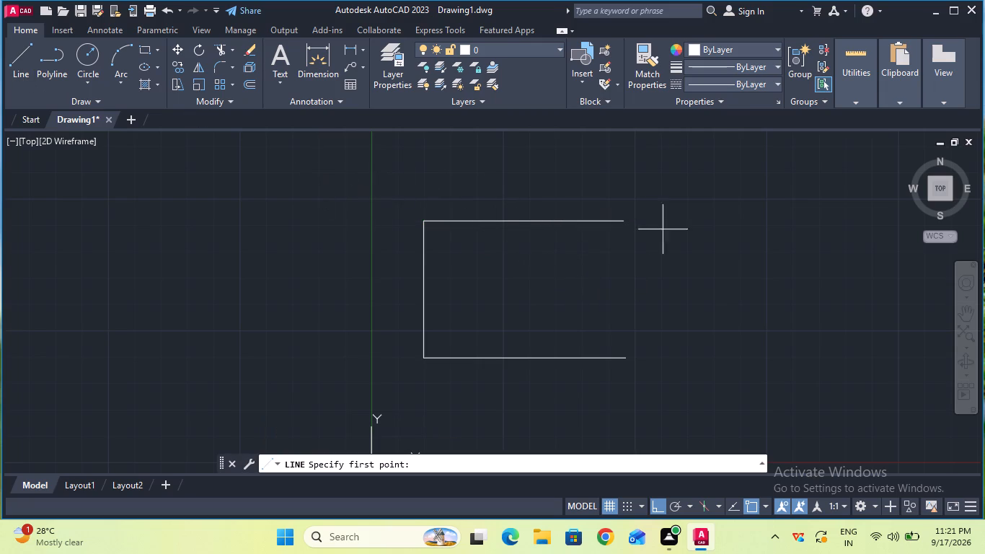
{"action": "left_click", "coordinate": [623, 224]}
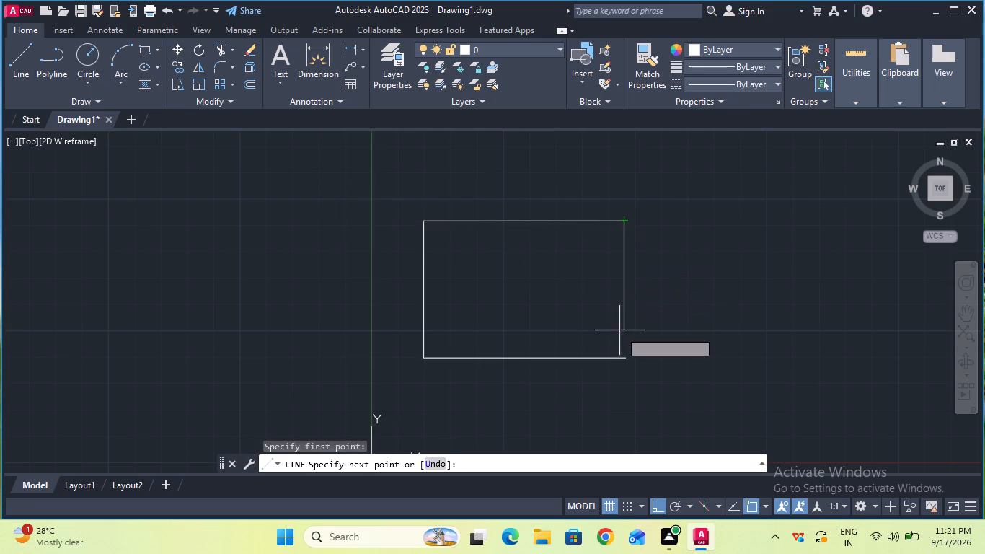
{"action": "left_click", "coordinate": [622, 361]}
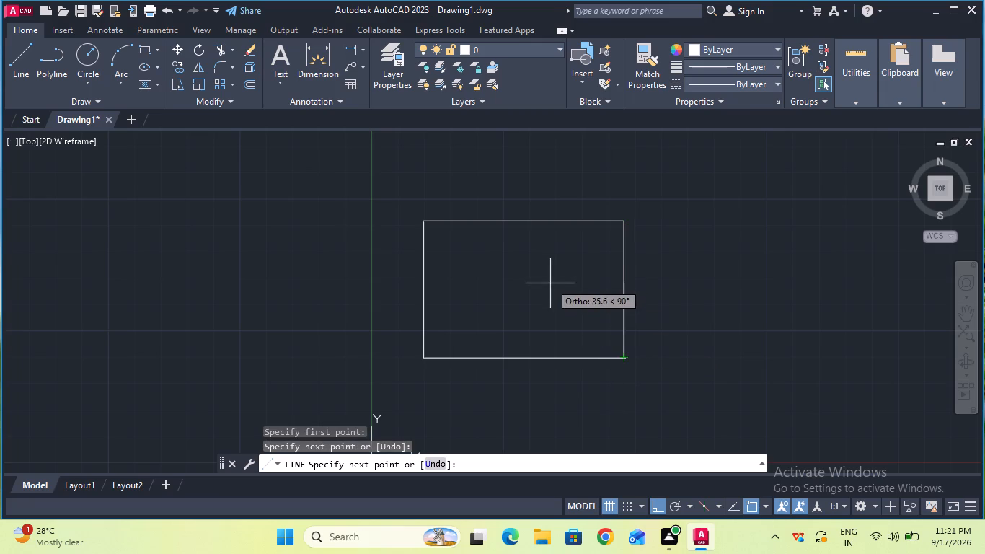
{"action": "key", "text": "Escape"}
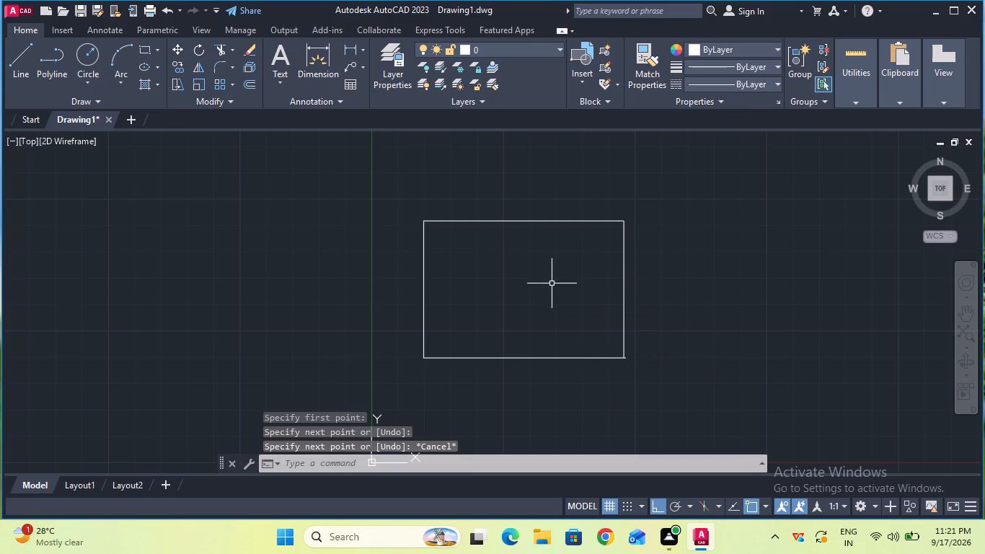
Place a 16 mm linear dimension above the top edge, starting from the outline's upper left corner, as a position reference.
{"action": "left_click", "coordinate": [354, 51]}
{"action": "left_click", "coordinate": [424, 224]}
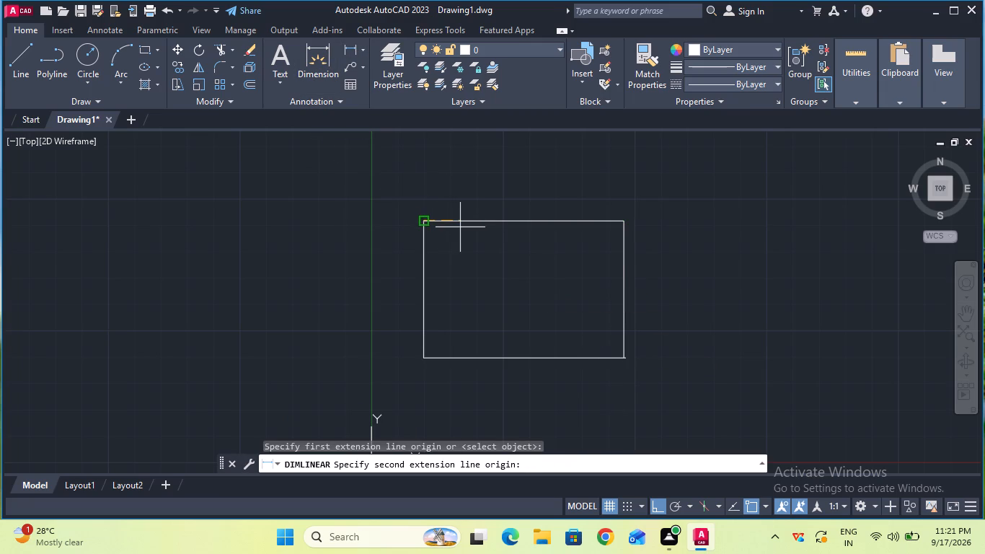
{"action": "type", "text": "16"}
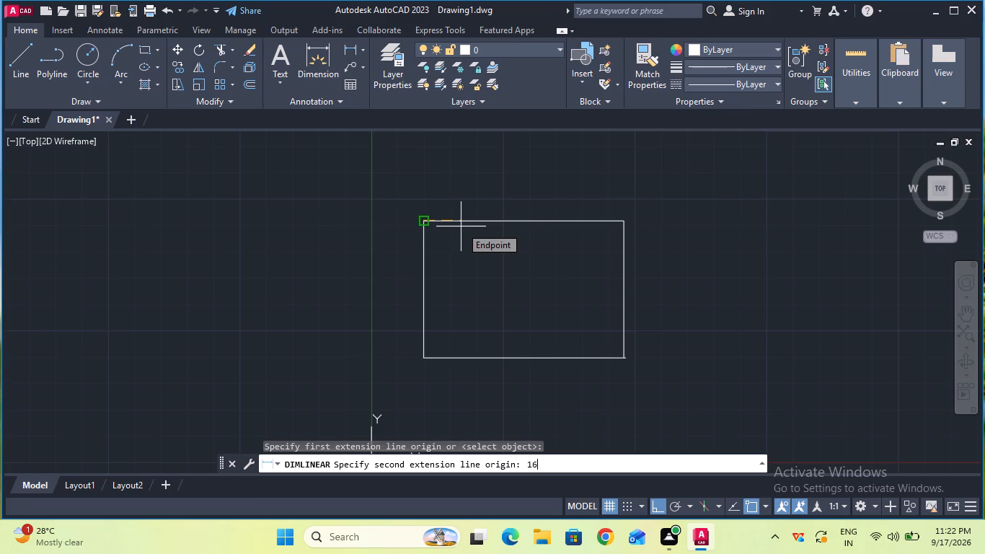
{"action": "key", "text": "Return"}
{"action": "double_click", "coordinate": [459, 185]}
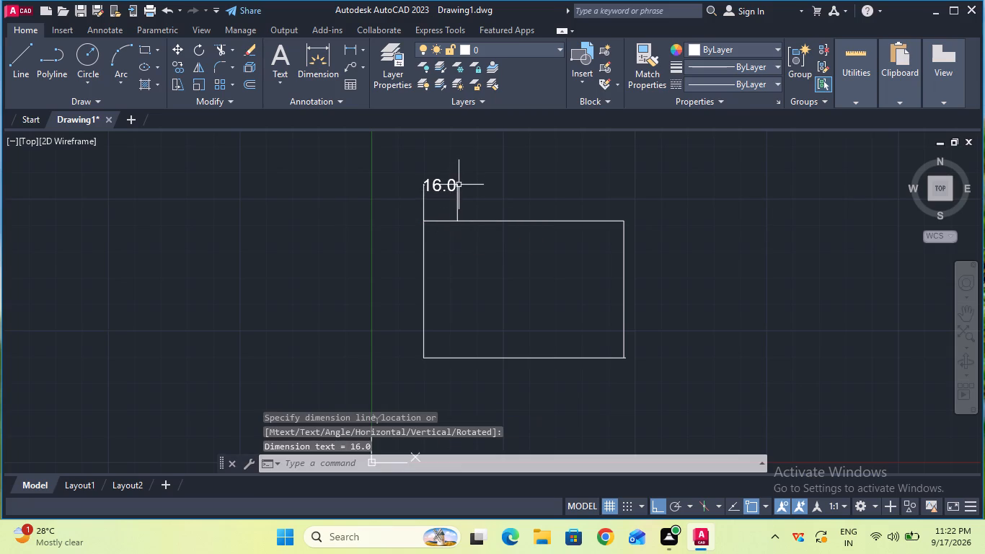
Draw a vertical line from the midpoint of the dimension's right extension line down to the outline's bottom edge.
{"action": "left_click", "coordinate": [29, 56]}
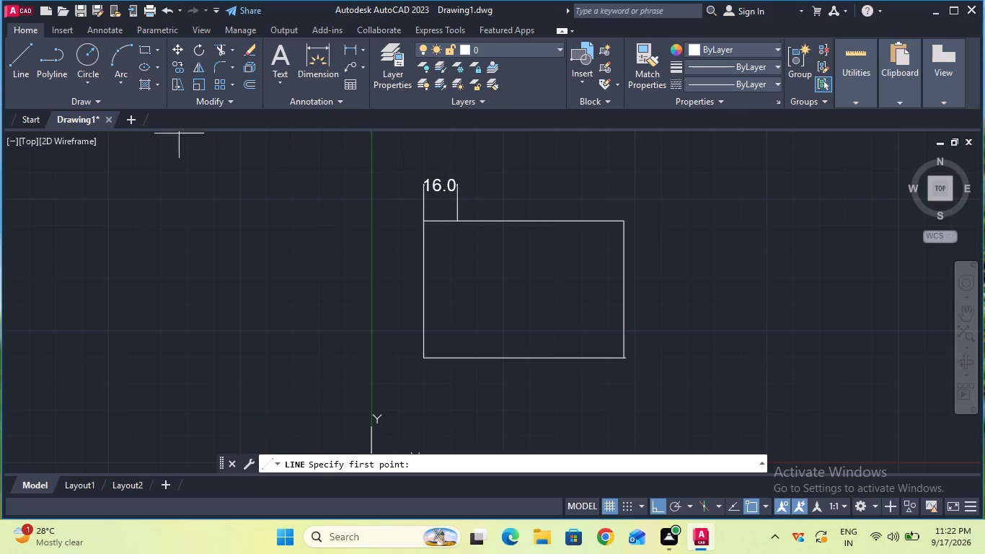
{"action": "left_click", "coordinate": [456, 204]}
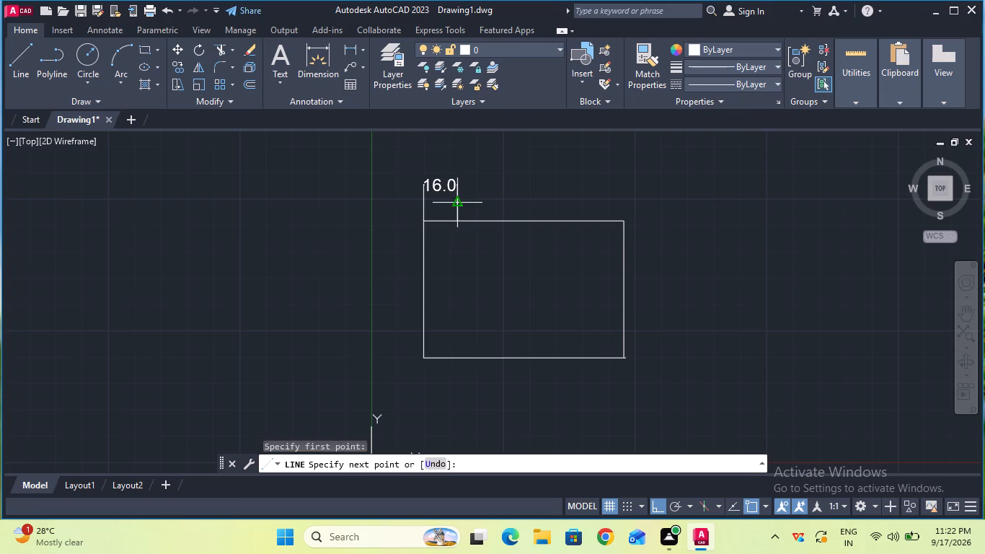
{"action": "left_click", "coordinate": [459, 359]}
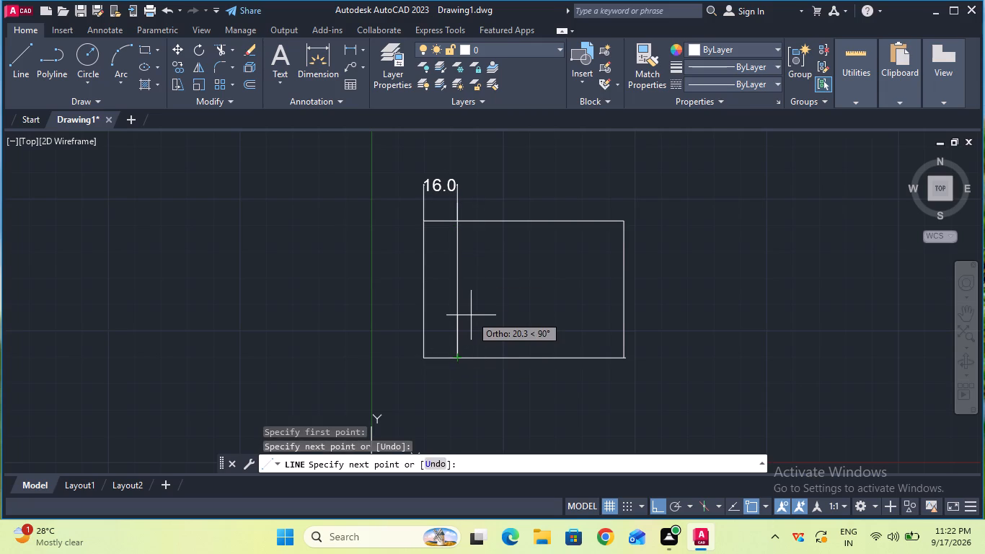
{"action": "key", "text": "Escape"}
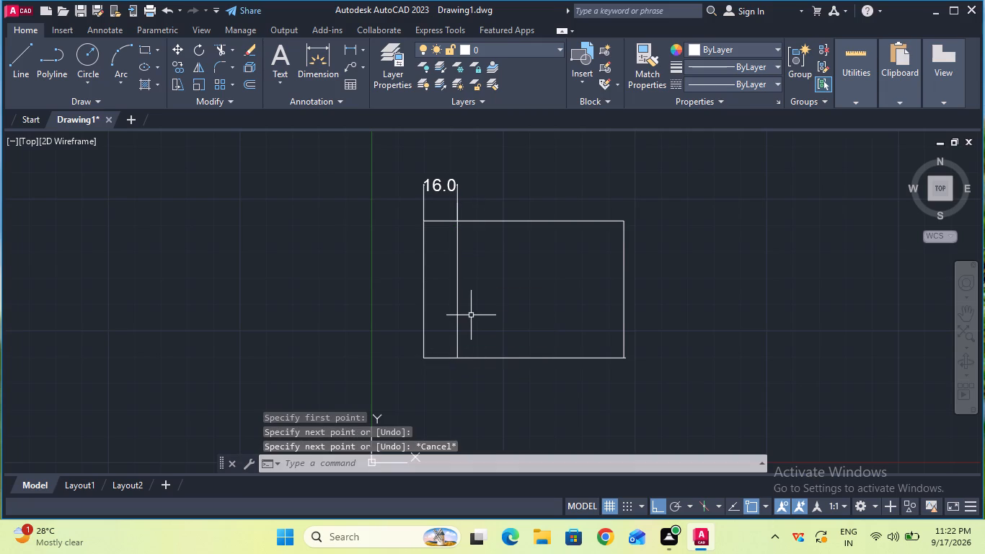
Erase the 16.0 reference dimension above the outline.
{"action": "left_click", "coordinate": [243, 53]}
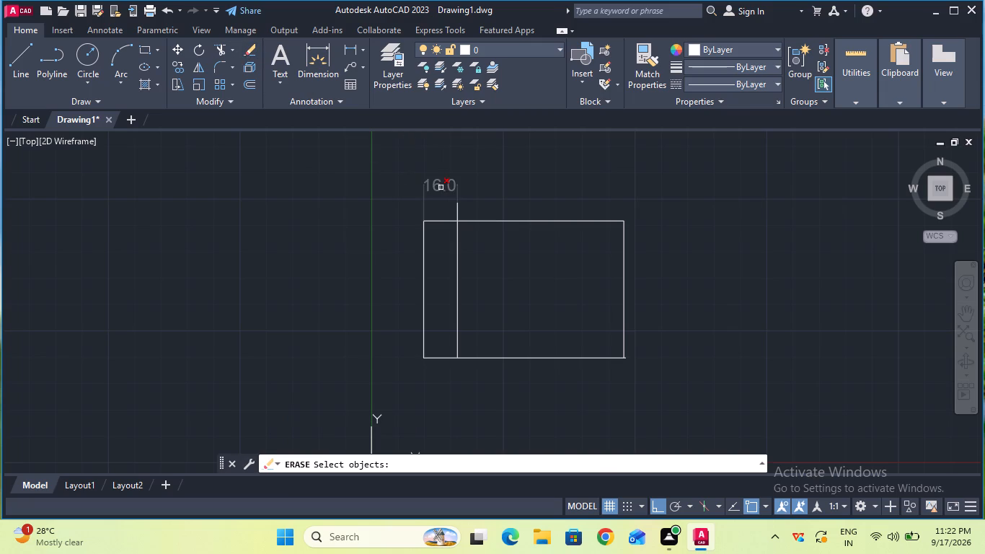
{"action": "left_click", "coordinate": [441, 186]}
{"action": "key", "text": "Return"}
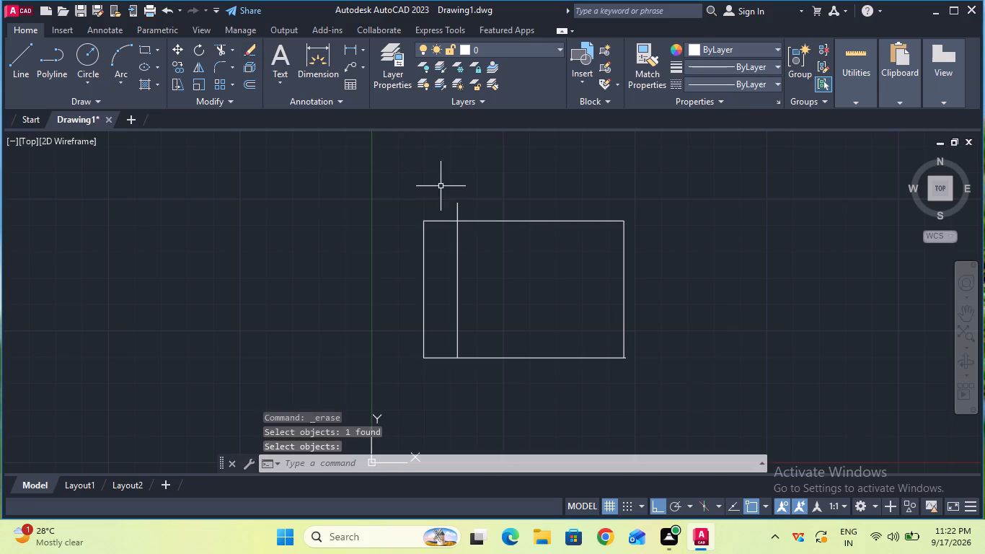
Trim the part of the inner vertical line that extends above the outline's top edge.
{"action": "left_click", "coordinate": [218, 51]}
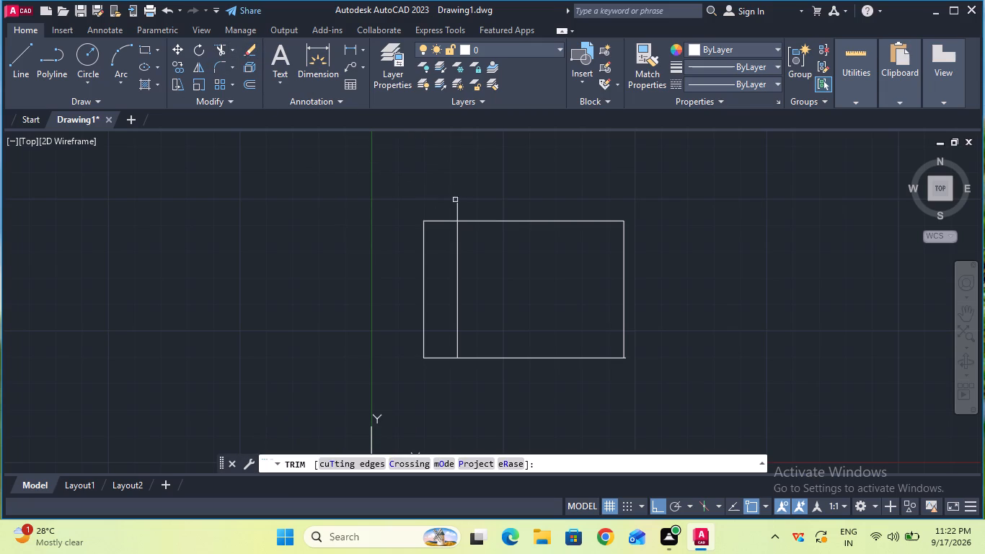
{"action": "left_click", "coordinate": [456, 209]}
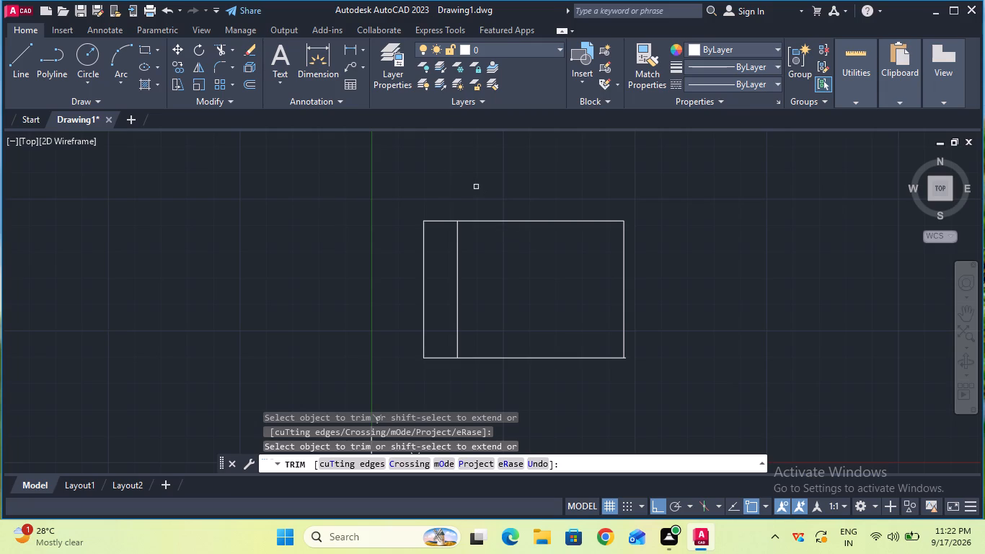
{"action": "key", "text": "Escape"}
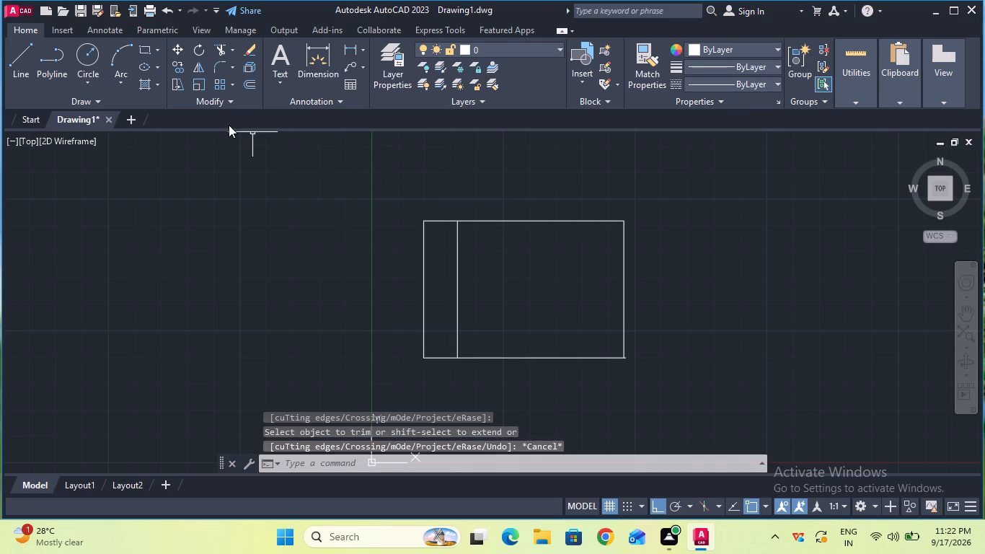
Place an 8 mm linear dimension above the top edge, starting from the inner vertical line's upper end.
{"action": "left_click", "coordinate": [21, 71]}
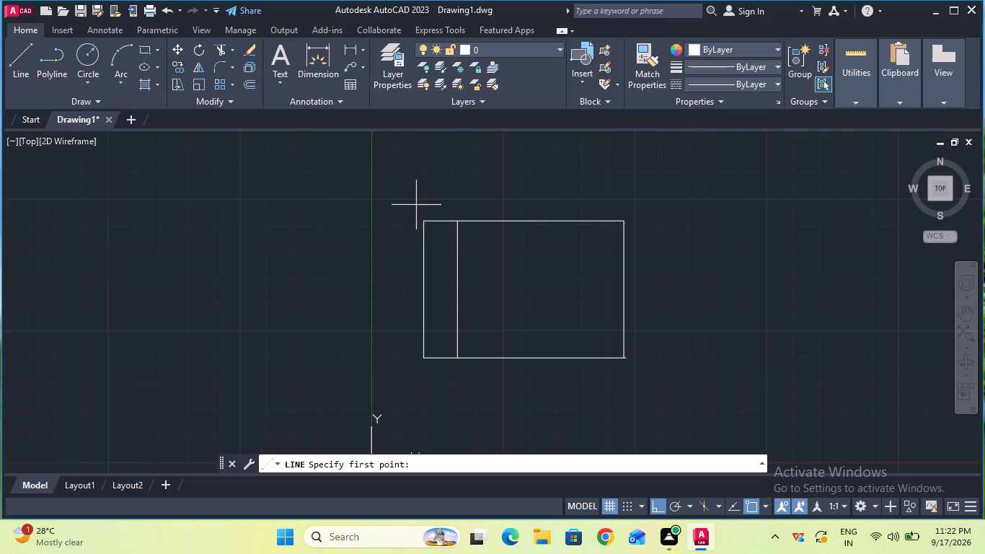
{"action": "key", "text": "Escape"}
{"action": "left_click", "coordinate": [350, 51]}
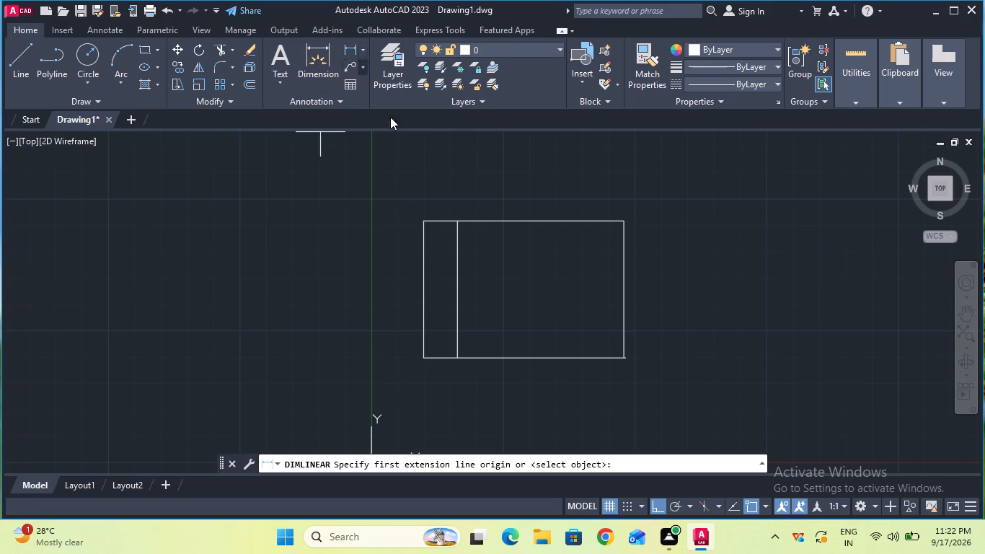
{"action": "left_click", "coordinate": [459, 221]}
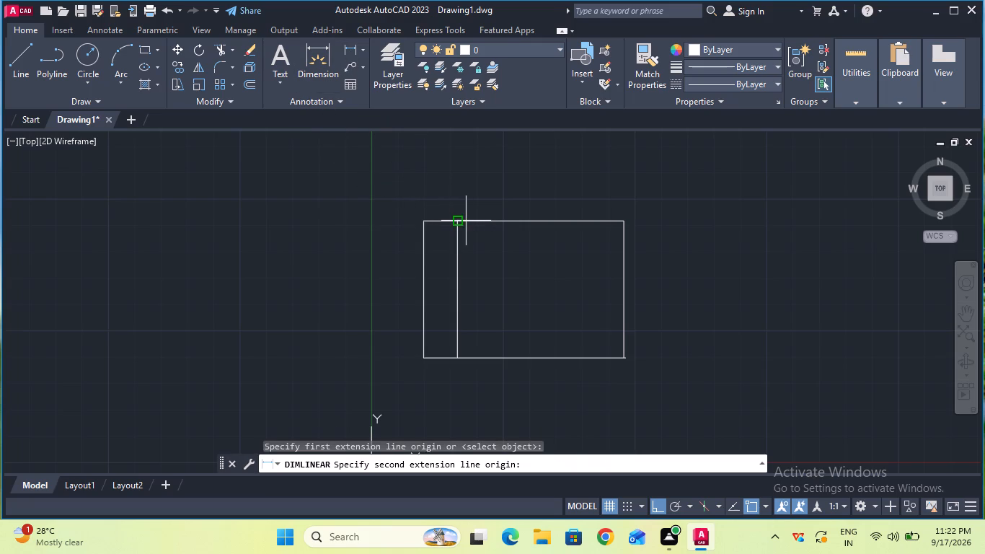
{"action": "key", "text": "8"}
{"action": "key", "text": "Return"}
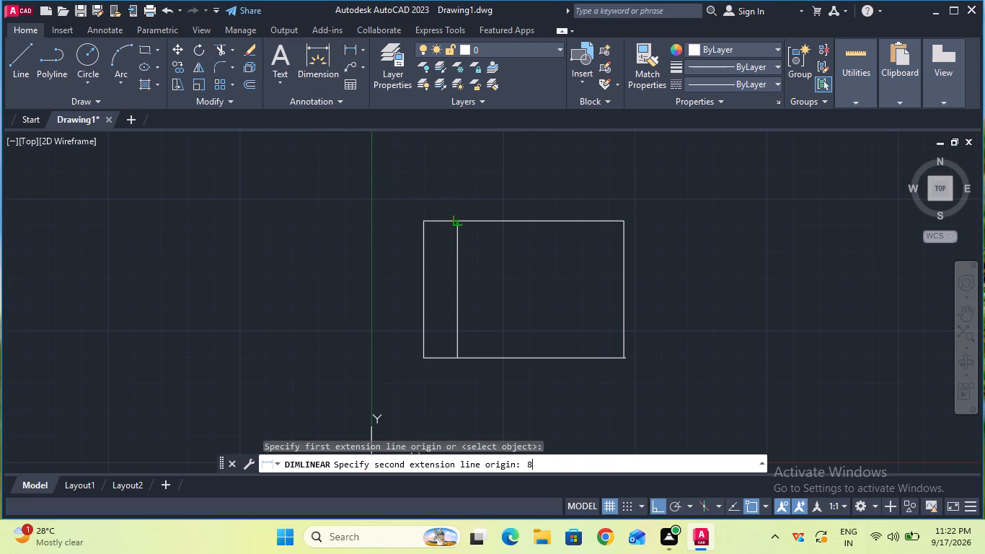
{"action": "left_click", "coordinate": [474, 203]}
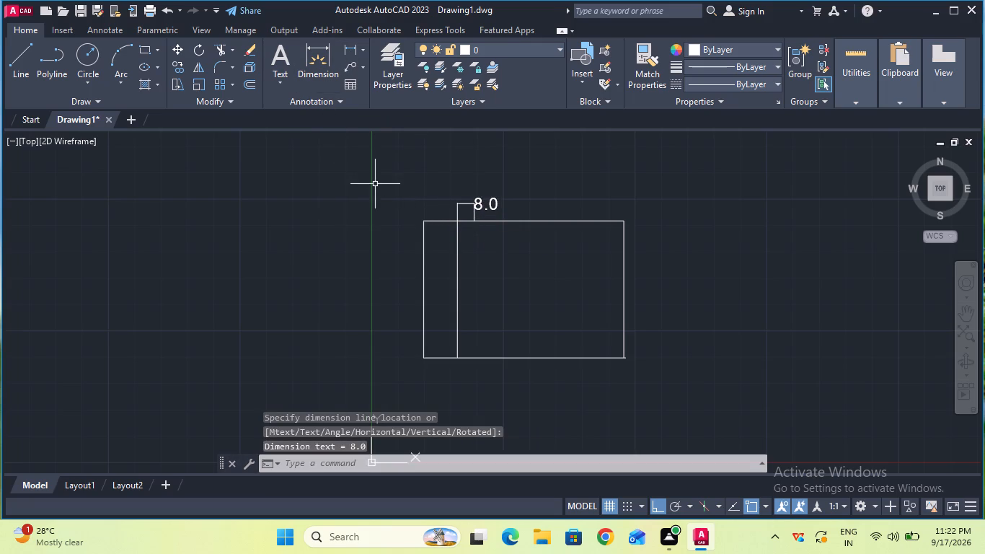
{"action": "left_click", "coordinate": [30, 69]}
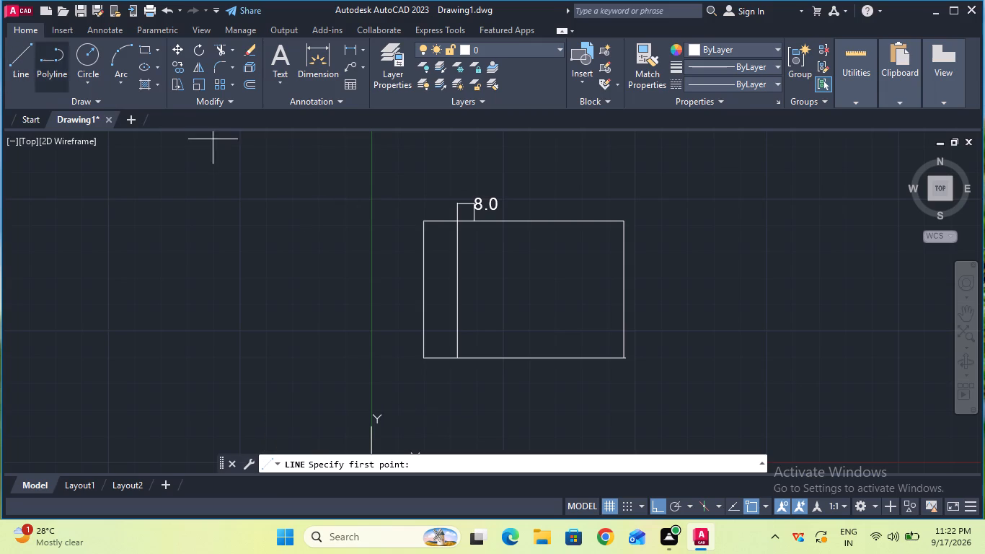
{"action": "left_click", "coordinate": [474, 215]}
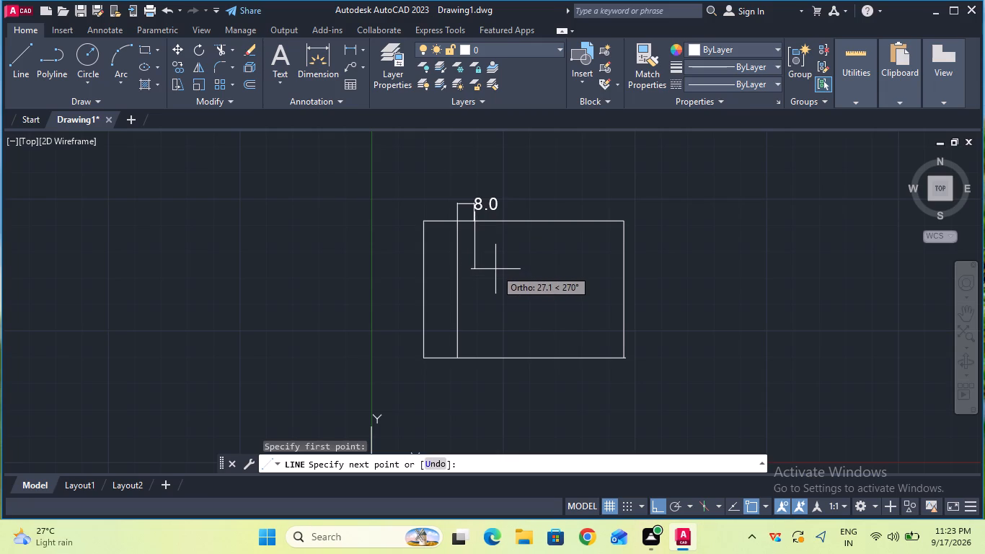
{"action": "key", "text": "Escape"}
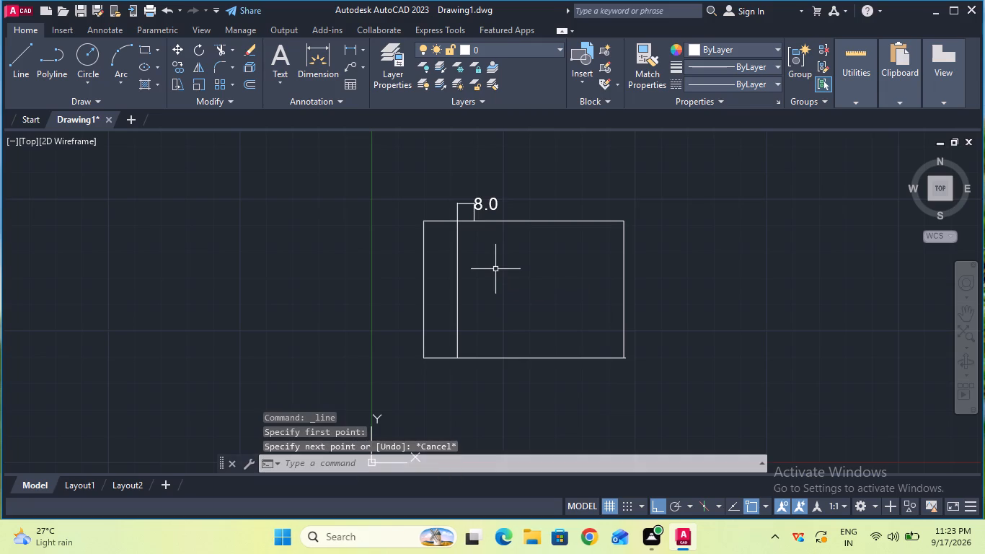
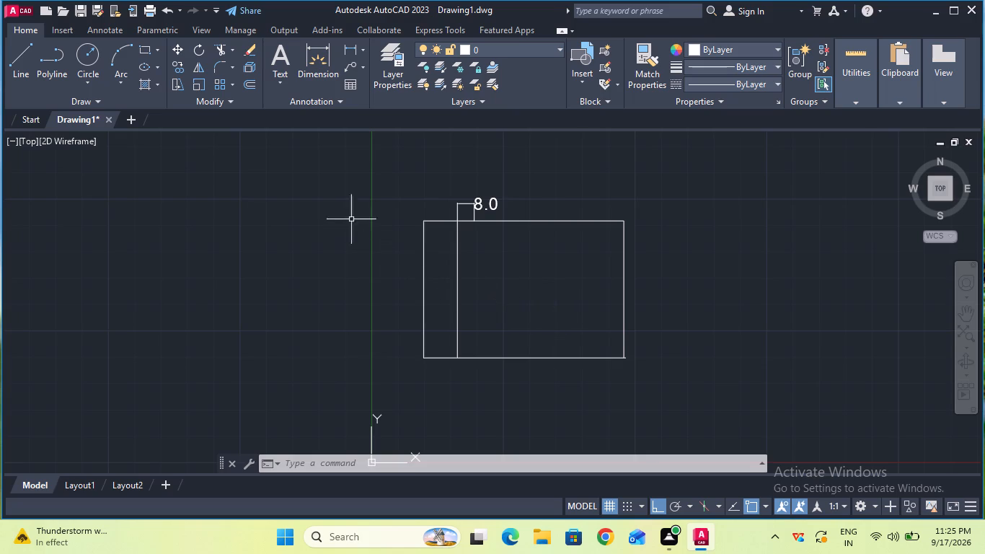
Draw a vertical line about 22 mm long downward from the 8.0 dimension's right extension line into the outline.
{"action": "left_click", "coordinate": [28, 63]}
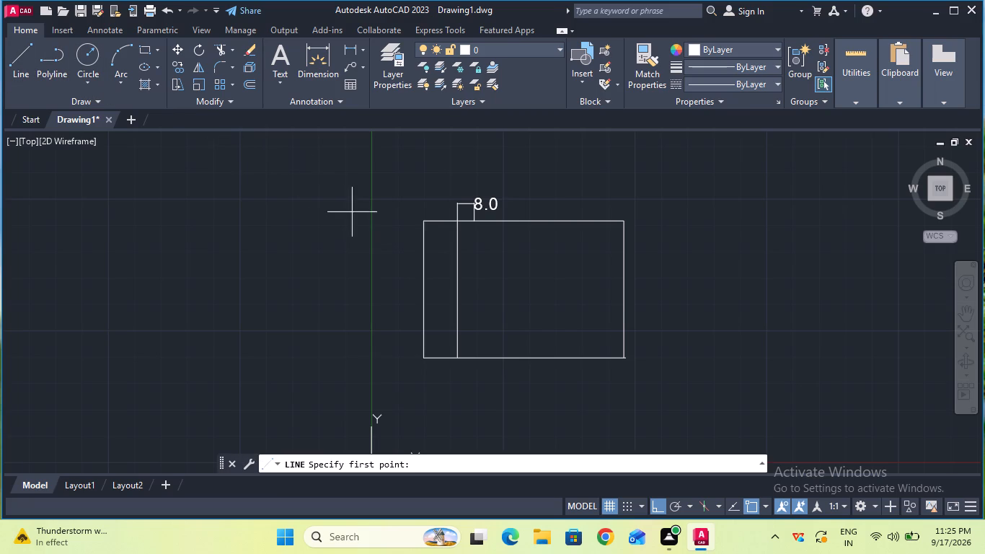
{"action": "left_click", "coordinate": [477, 215]}
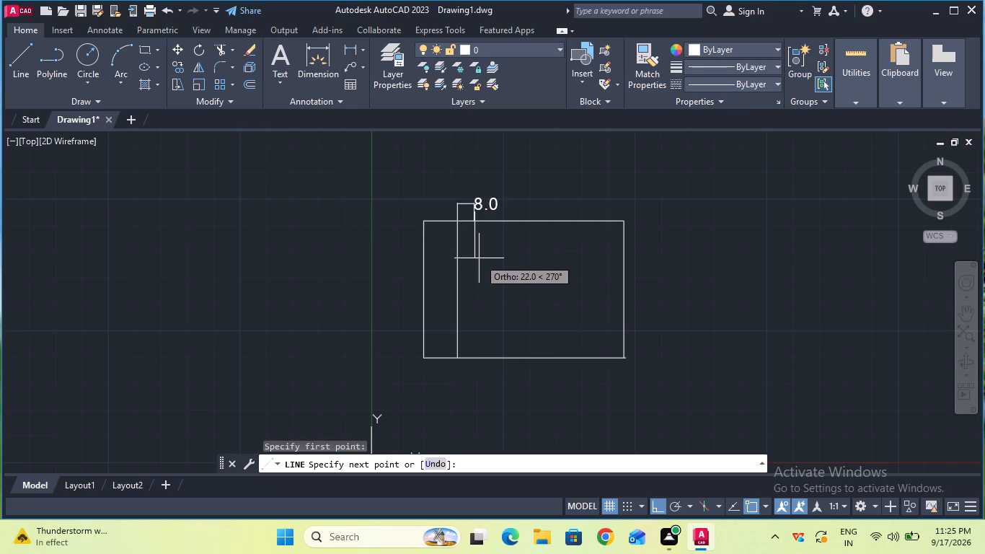
{"action": "left_click", "coordinate": [479, 258]}
{"action": "key", "text": "Escape"}
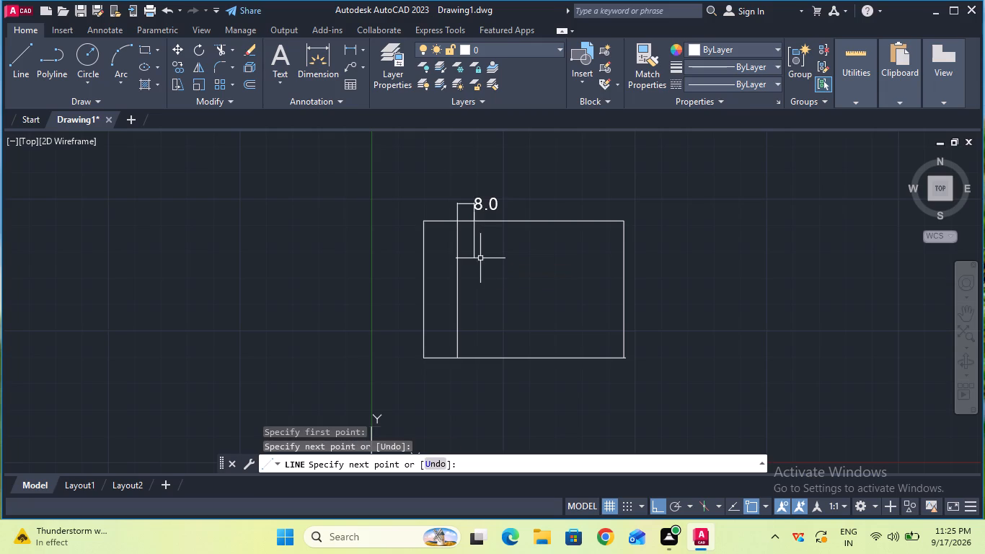
Remove the 8.0 dimension and trim the part of the new short line above the outline's top edge.
{"action": "left_click", "coordinate": [214, 44]}
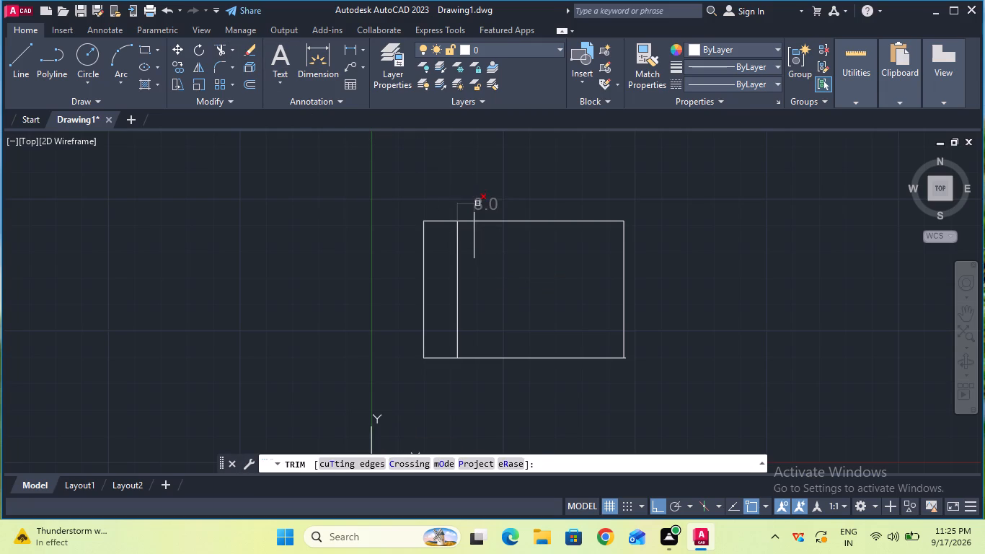
{"action": "left_click", "coordinate": [477, 203]}
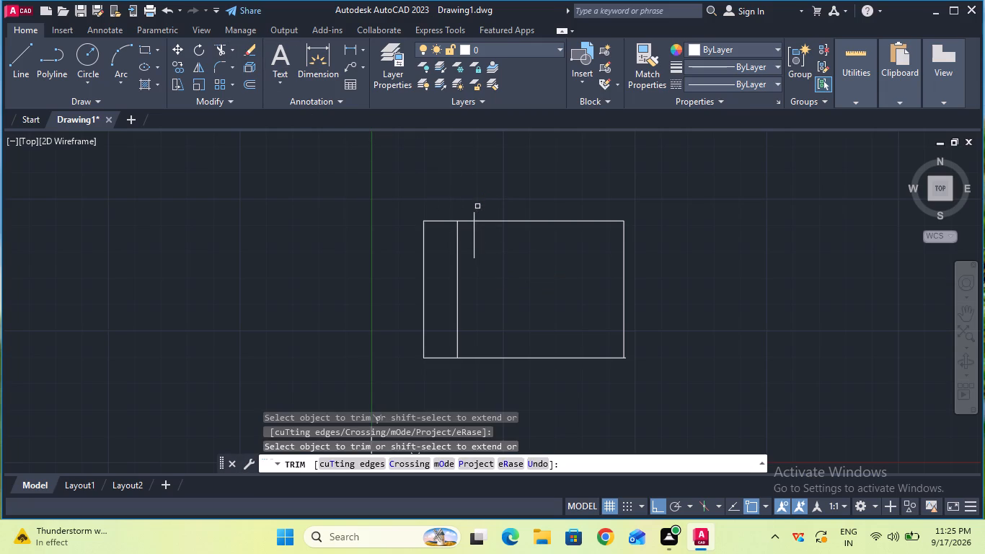
{"action": "left_click", "coordinate": [473, 216]}
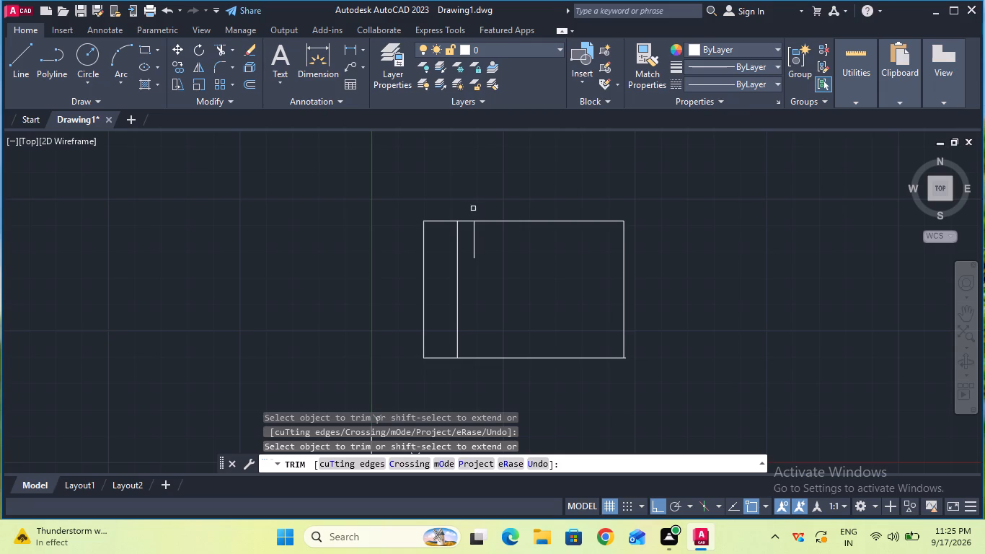
{"action": "key", "text": "Escape"}
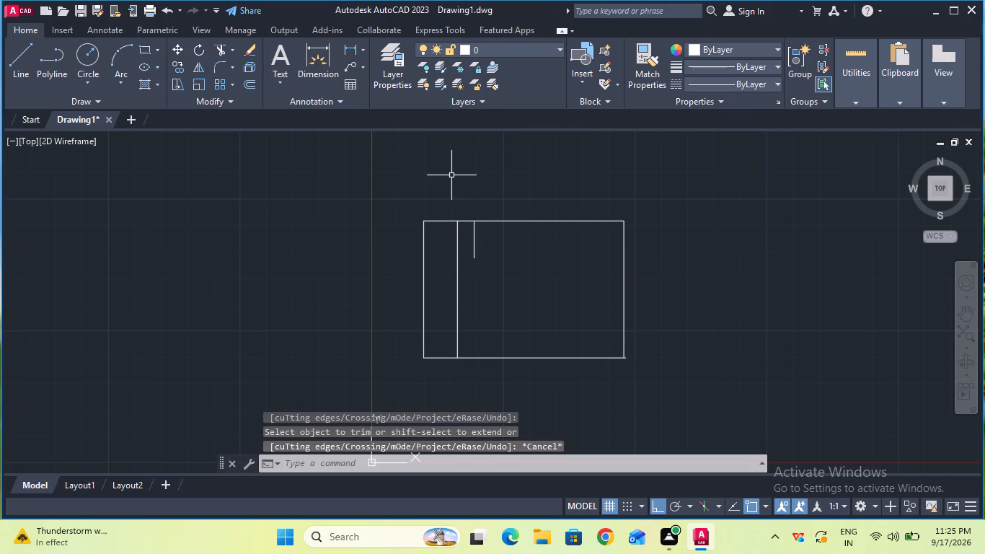
Measure the short inner line from its lower end to the outline's top edge without keeping the dimension.
{"action": "left_click", "coordinate": [347, 50]}
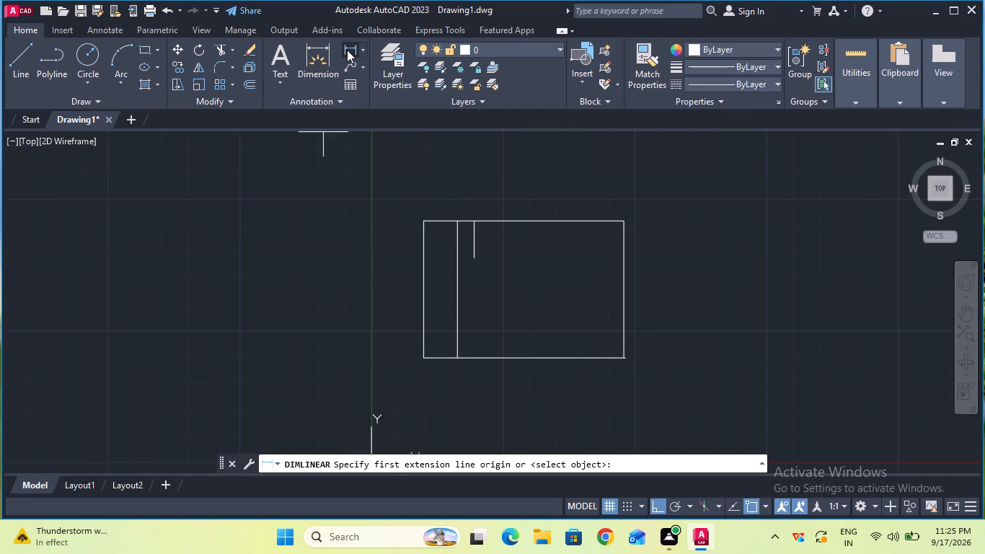
{"action": "left_click", "coordinate": [474, 258]}
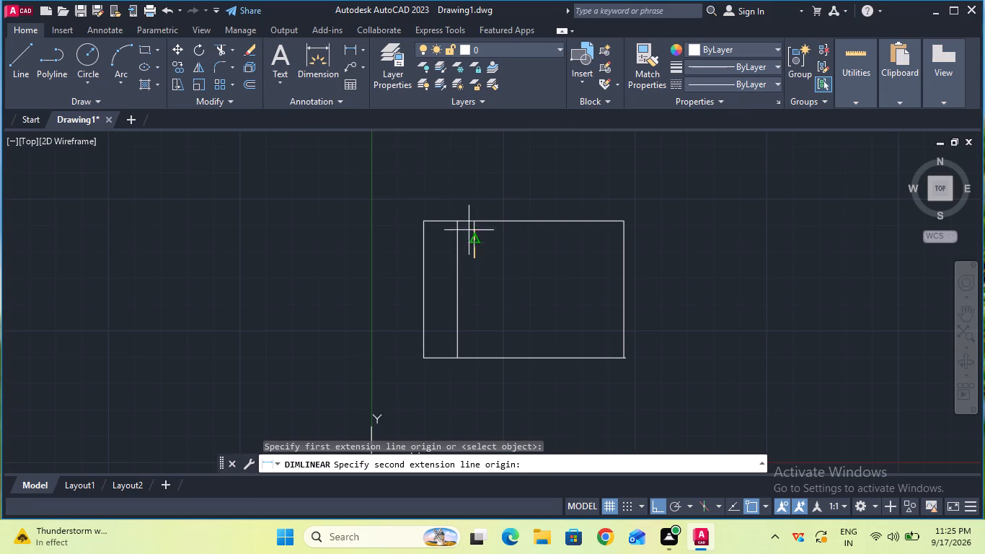
{"action": "left_click", "coordinate": [473, 223]}
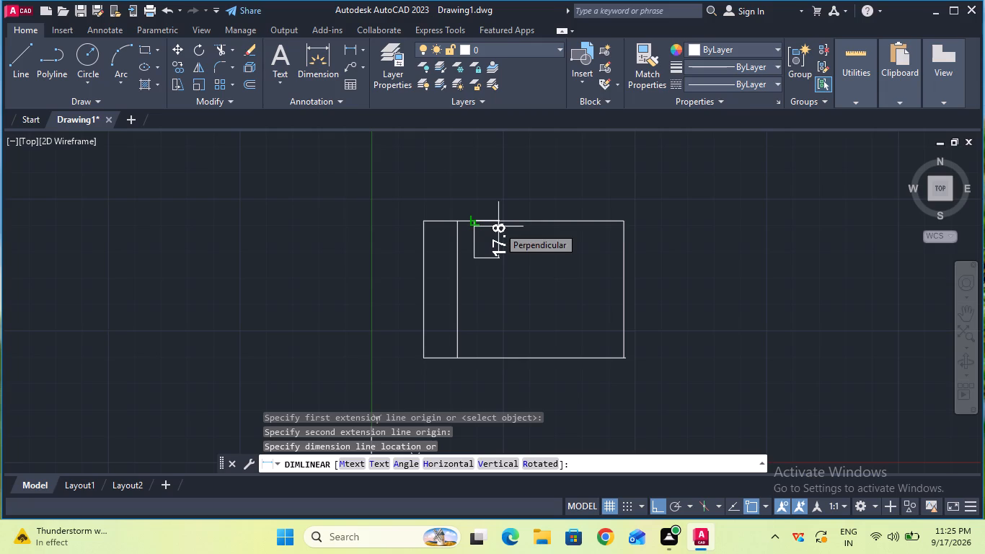
{"action": "key", "text": "Escape"}
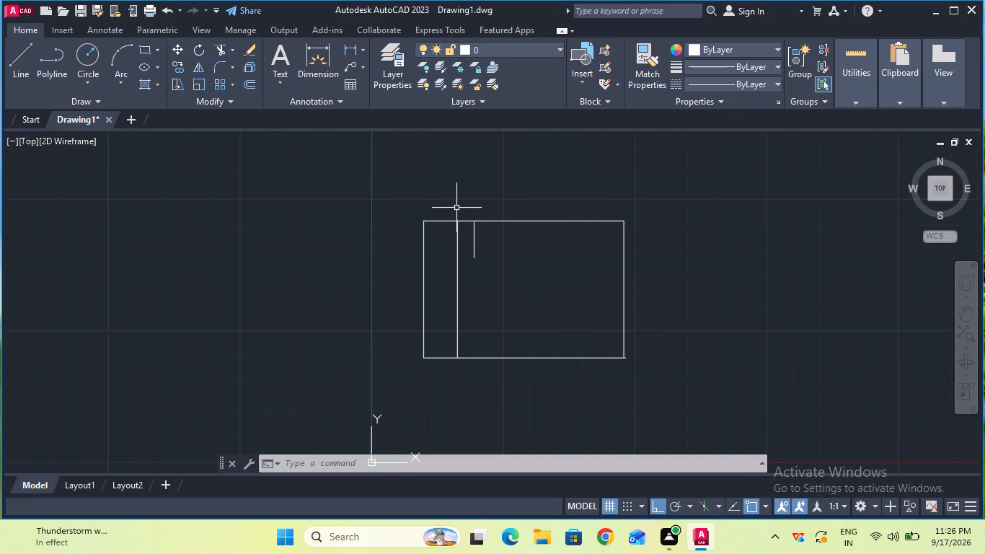
Draw a 14.7 mm vertical line downward from the lower end of the short inner line.
{"action": "double_click", "coordinate": [29, 74]}
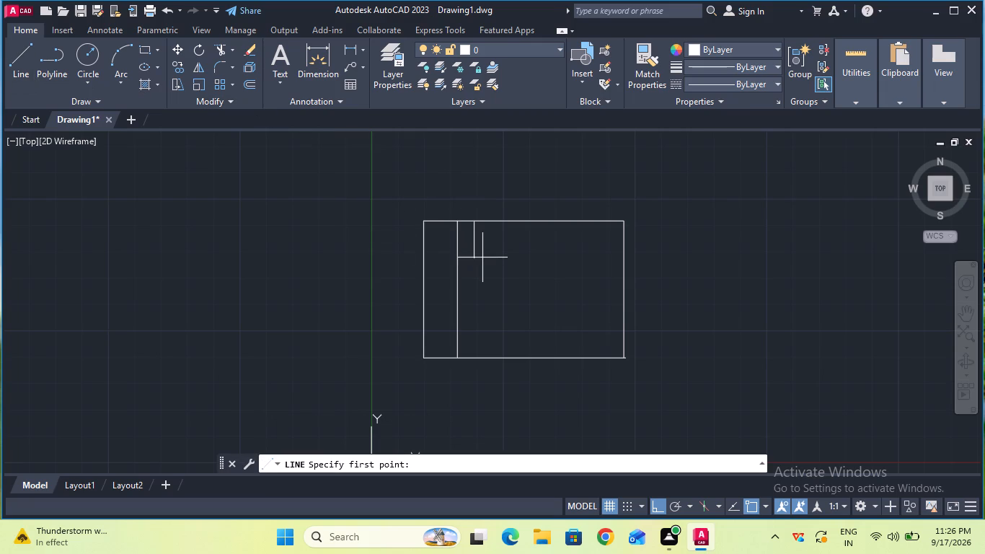
{"action": "left_click", "coordinate": [474, 258]}
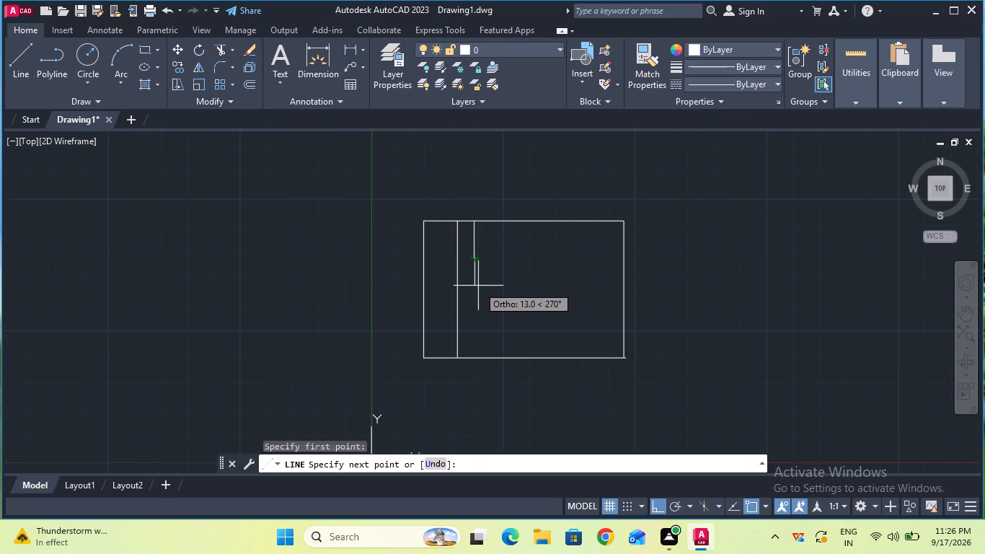
{"action": "type", "text": "14.7"}
{"action": "key", "text": "Return"}
{"action": "key", "text": "Escape"}
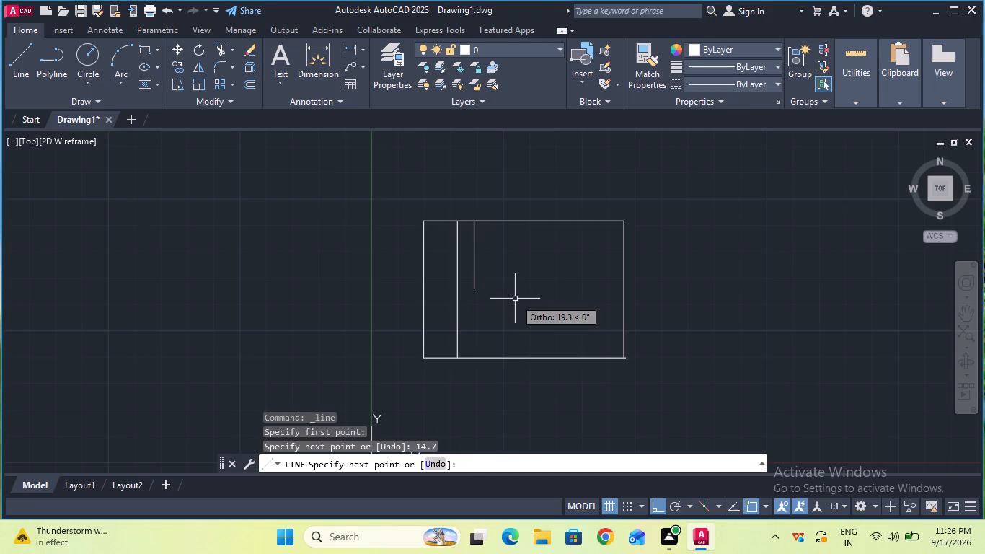
Measure the combined length of the short inner line from the outline's top edge without keeping the dimension.
{"action": "double_click", "coordinate": [345, 42]}
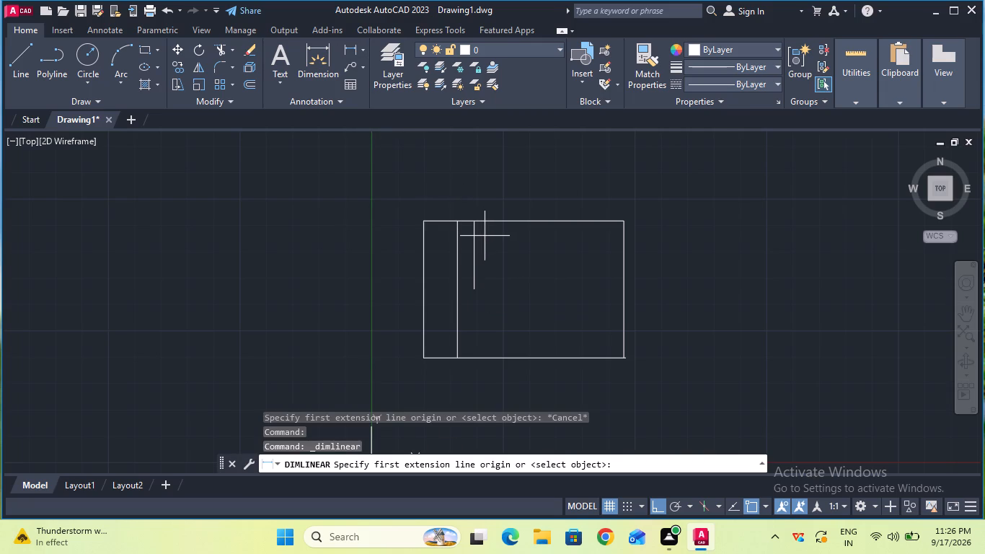
{"action": "left_click", "coordinate": [477, 224]}
{"action": "left_click", "coordinate": [475, 289]}
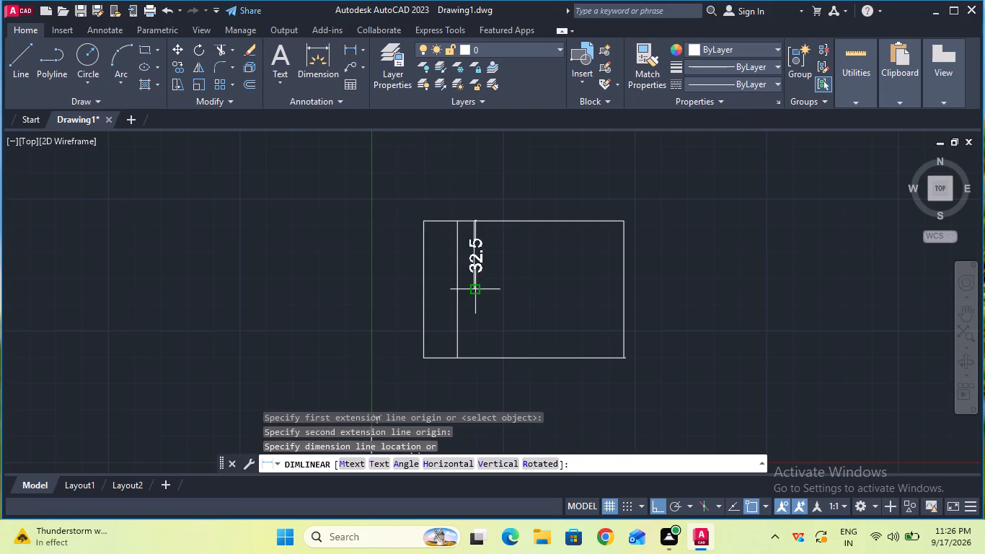
{"action": "key", "text": "Escape"}
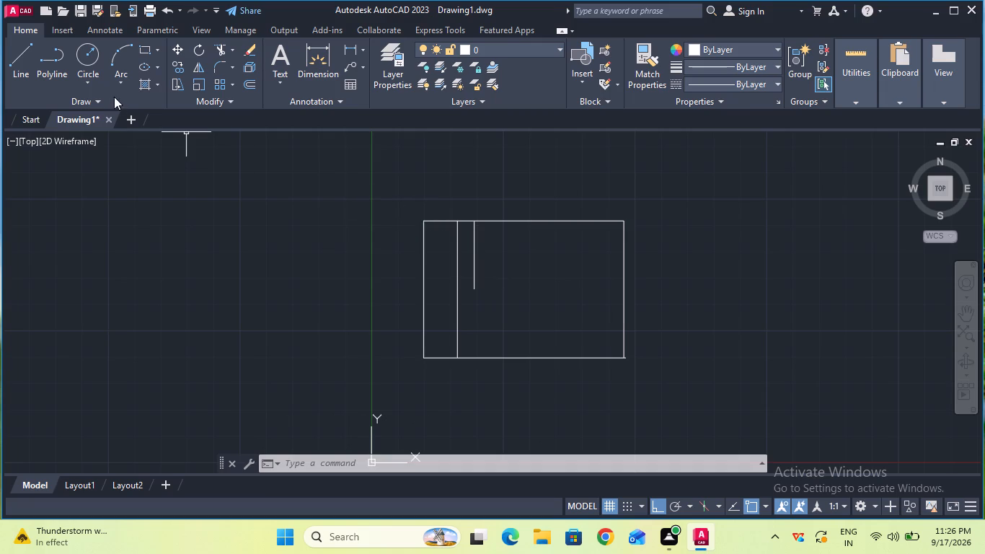
Draw an 8 mm vertical line downward from the lower end of the short inner line.
{"action": "left_click", "coordinate": [27, 63]}
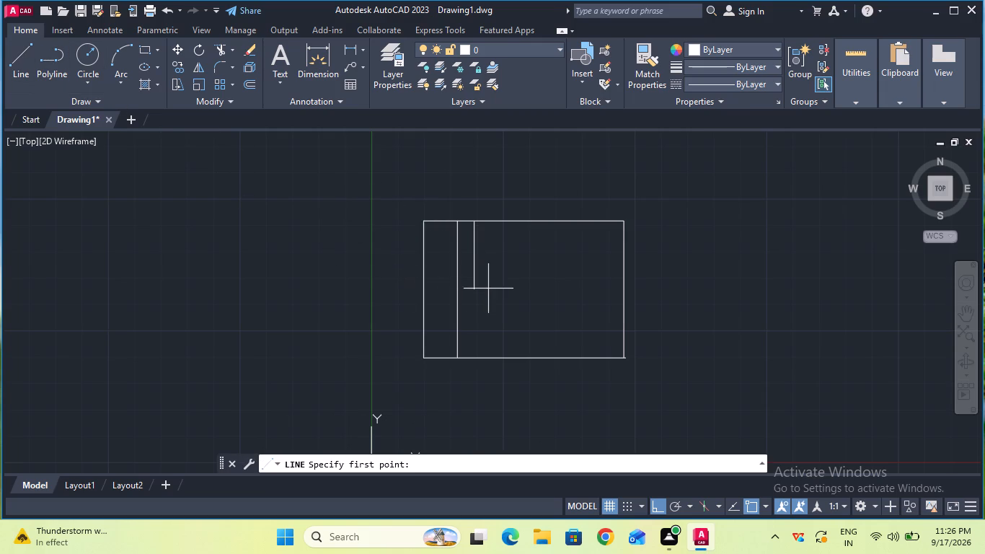
{"action": "left_click", "coordinate": [473, 286]}
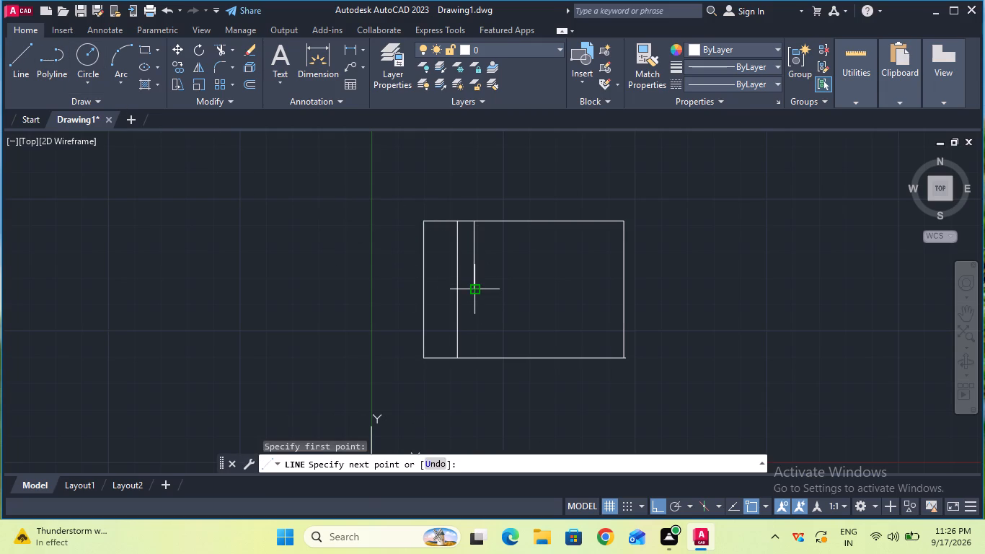
{"action": "key", "text": "8"}
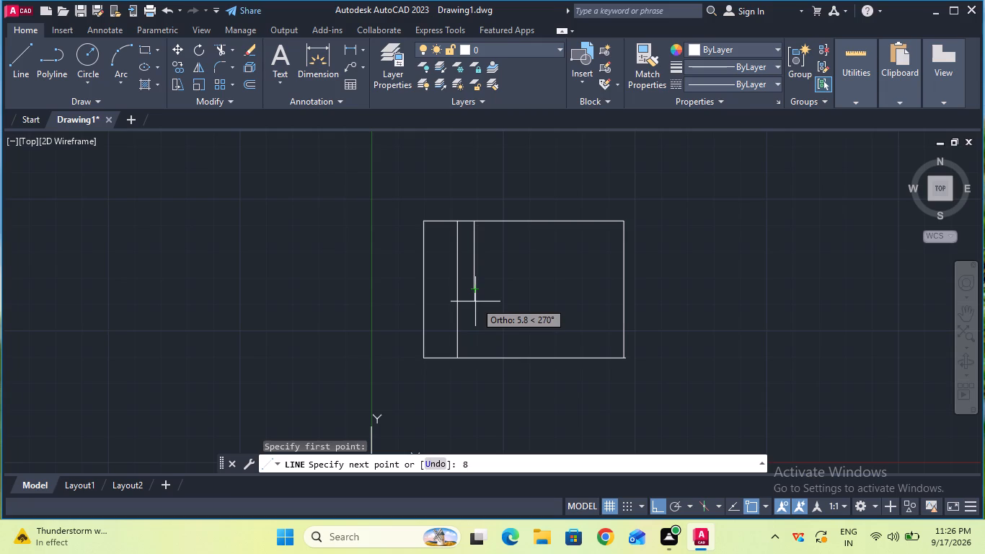
{"action": "key", "text": "Return"}
{"action": "key", "text": "Escape"}
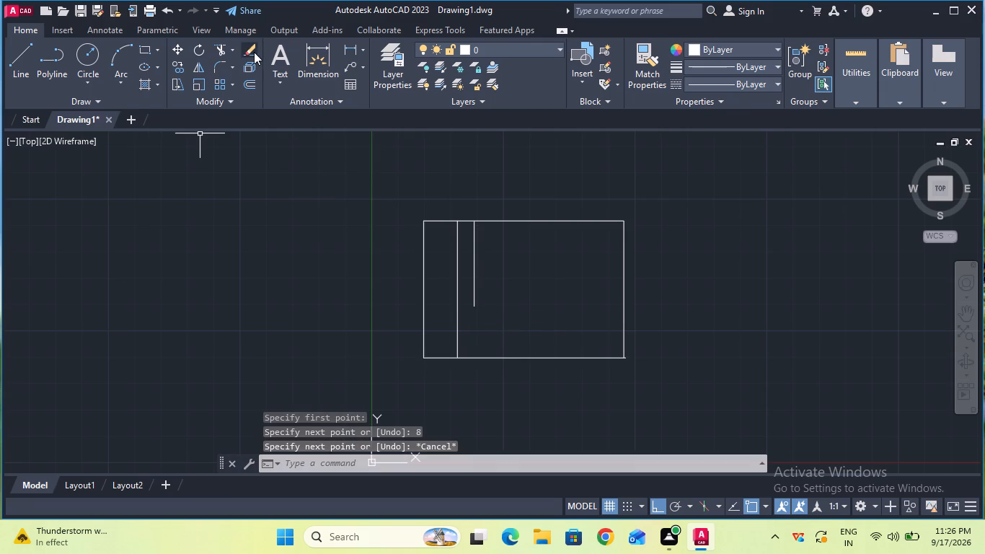
Measure from the outline's top edge to the short inner line's new lower end without keeping the dimension.
{"action": "double_click", "coordinate": [343, 48]}
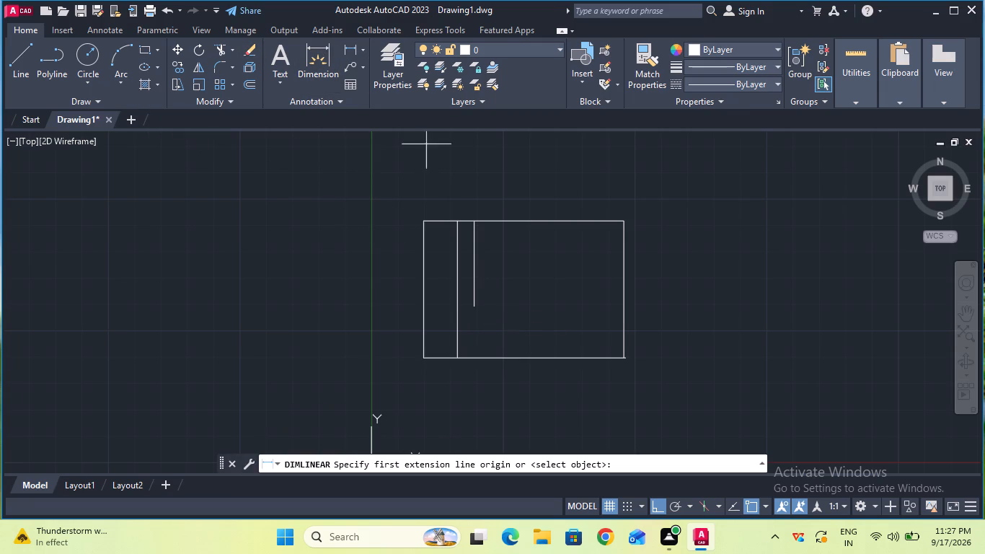
{"action": "left_click", "coordinate": [473, 221]}
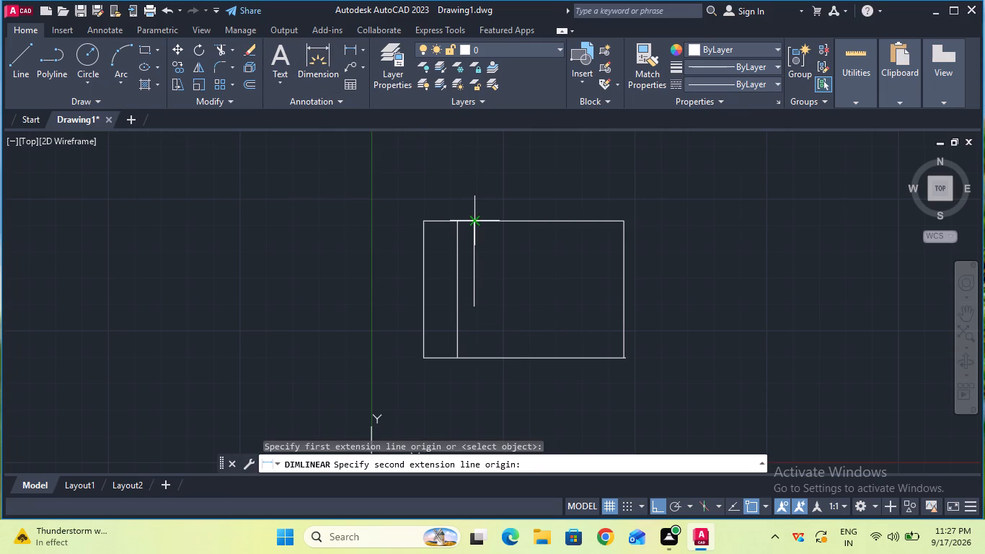
{"action": "left_click", "coordinate": [477, 309]}
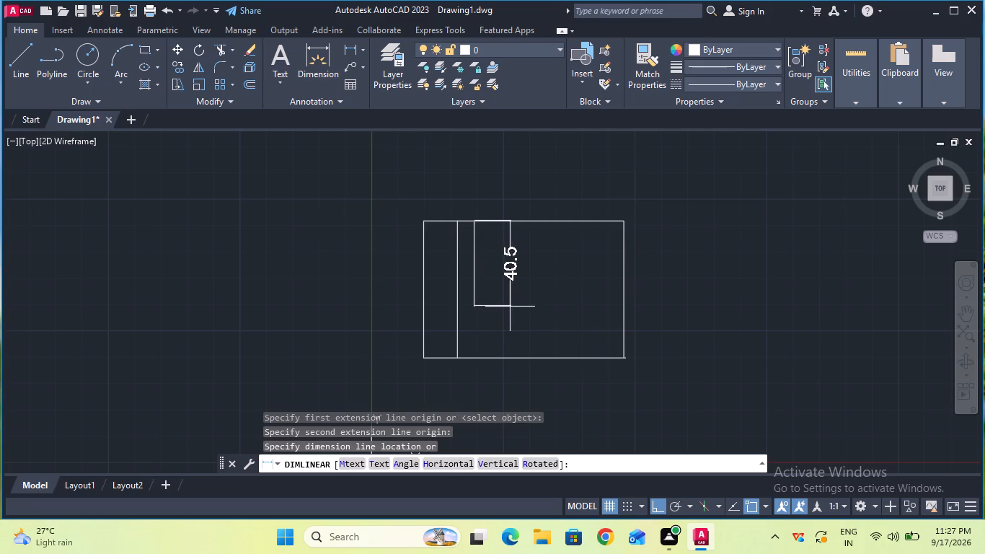
{"action": "key", "text": "Escape"}
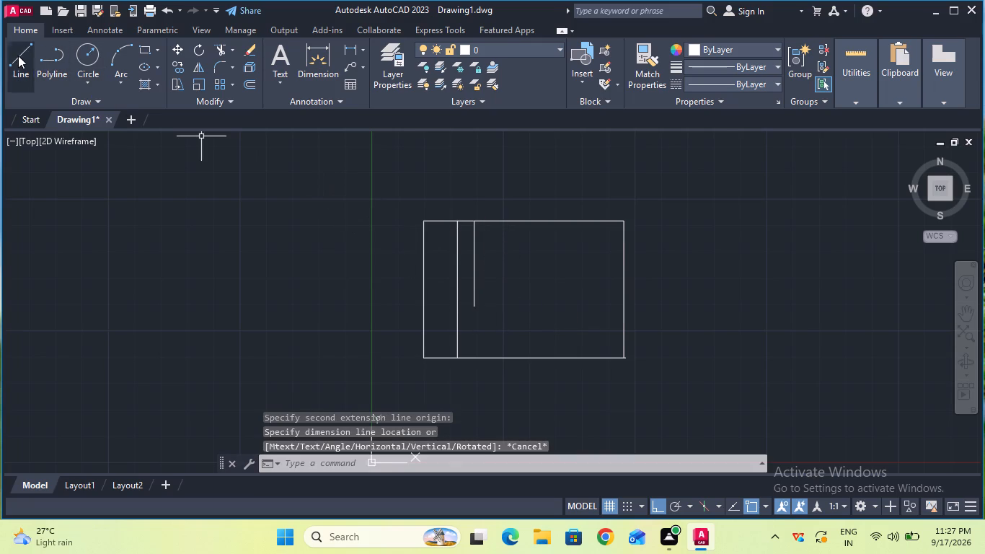
Draw a horizontal line from the short inner line's lower end to the full-height inner vertical line.
{"action": "left_click", "coordinate": [17, 55]}
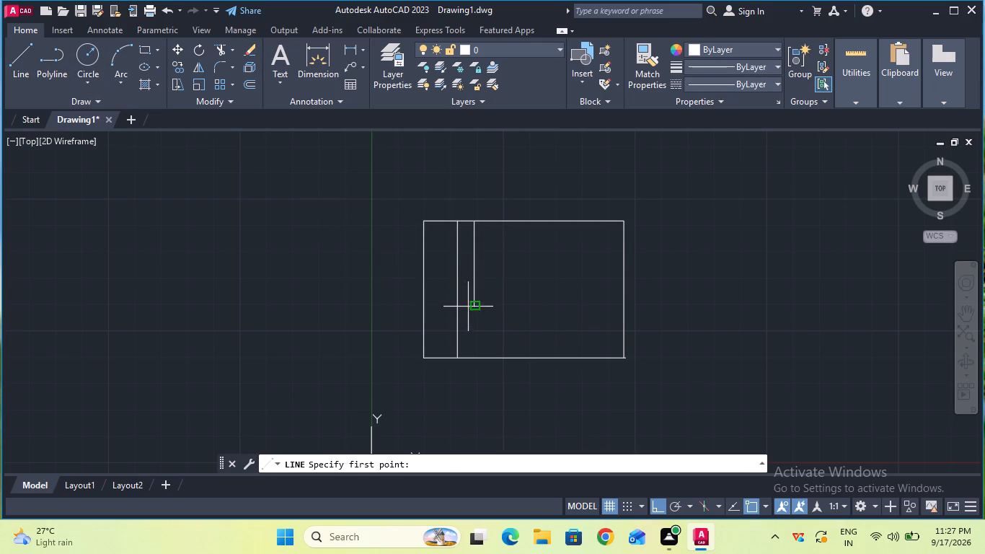
{"action": "left_click", "coordinate": [471, 306]}
{"action": "left_click", "coordinate": [460, 306]}
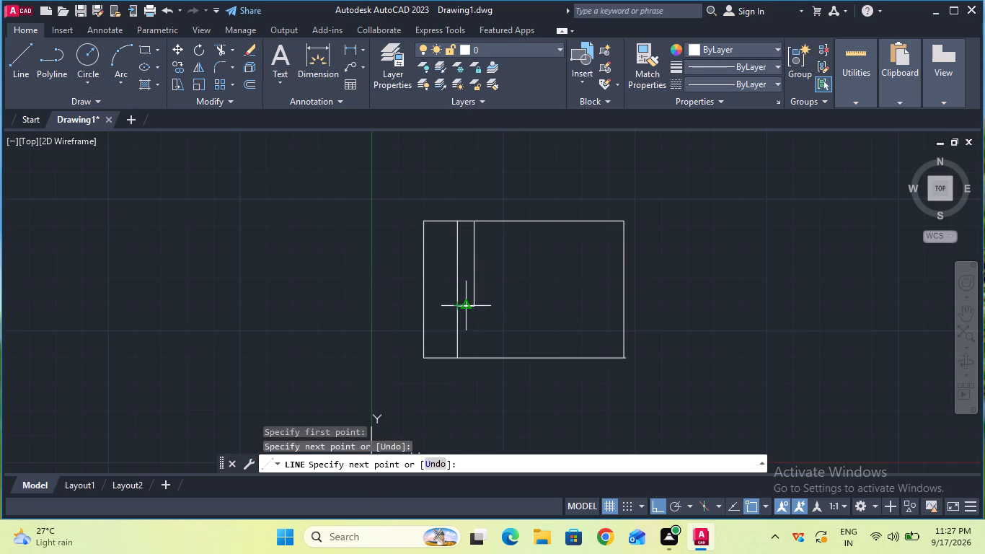
{"action": "key", "text": "Escape"}
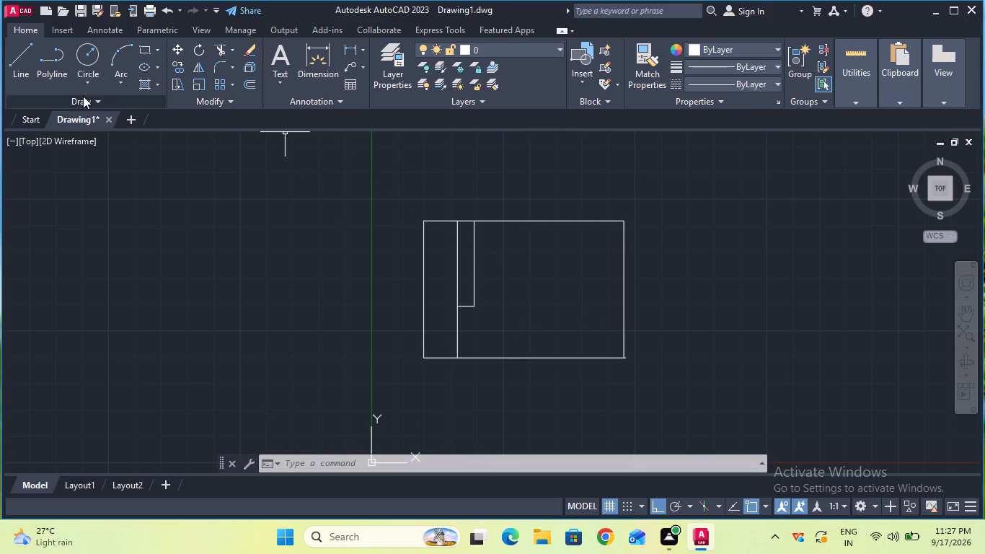
Draw a 32 mm horizontal line from the short inner line's lower end toward the outline's right edge.
{"action": "double_click", "coordinate": [24, 65]}
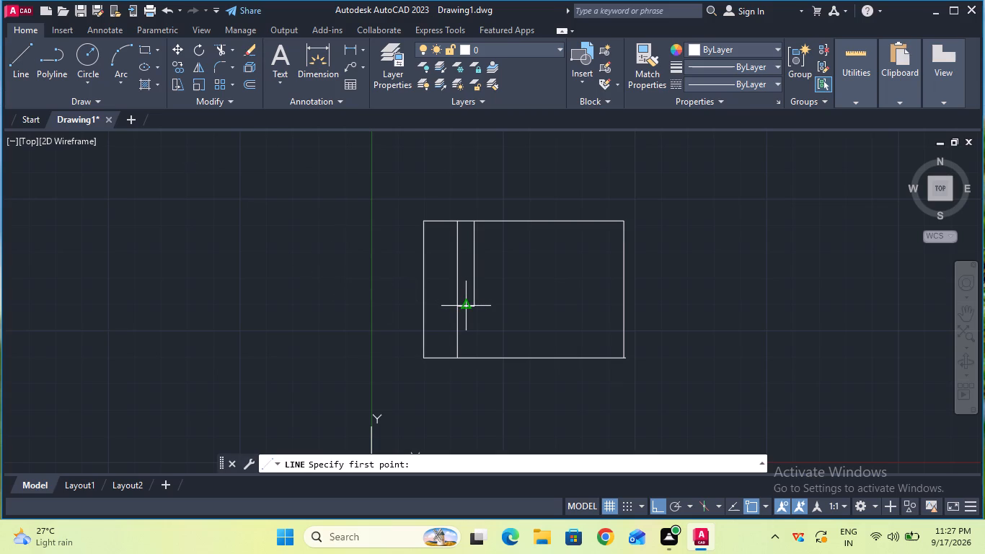
{"action": "left_click", "coordinate": [477, 304]}
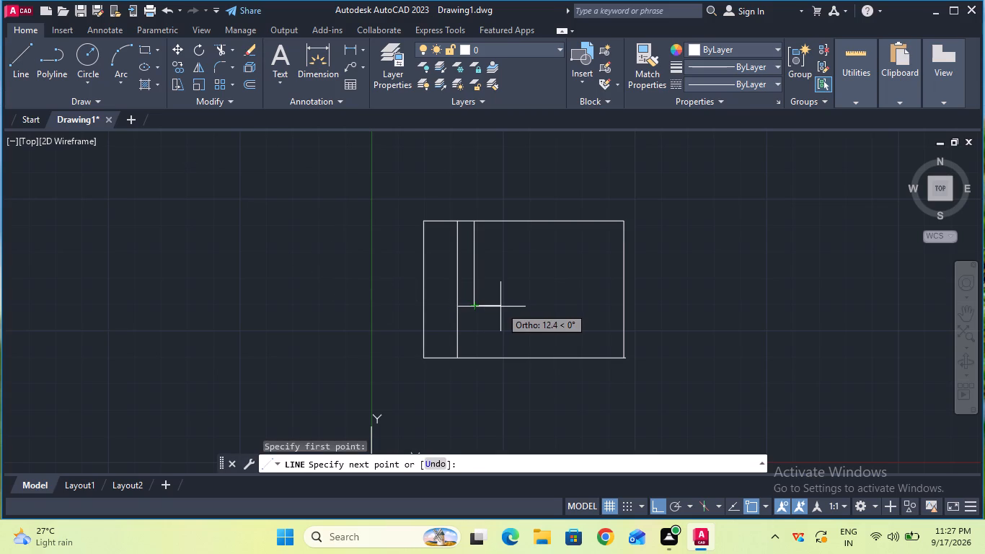
{"action": "type", "text": "32"}
{"action": "key", "text": "Return"}
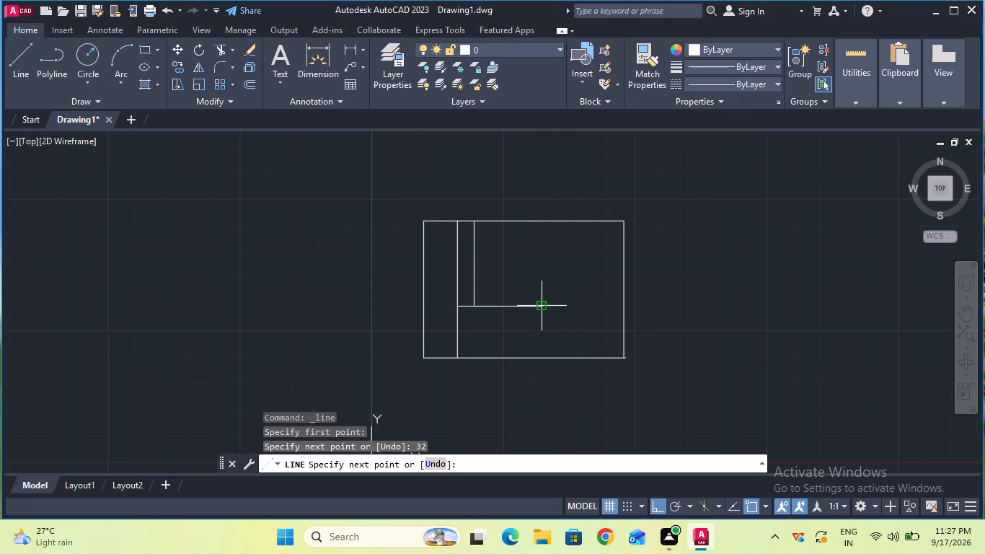
{"action": "key", "text": "Escape"}
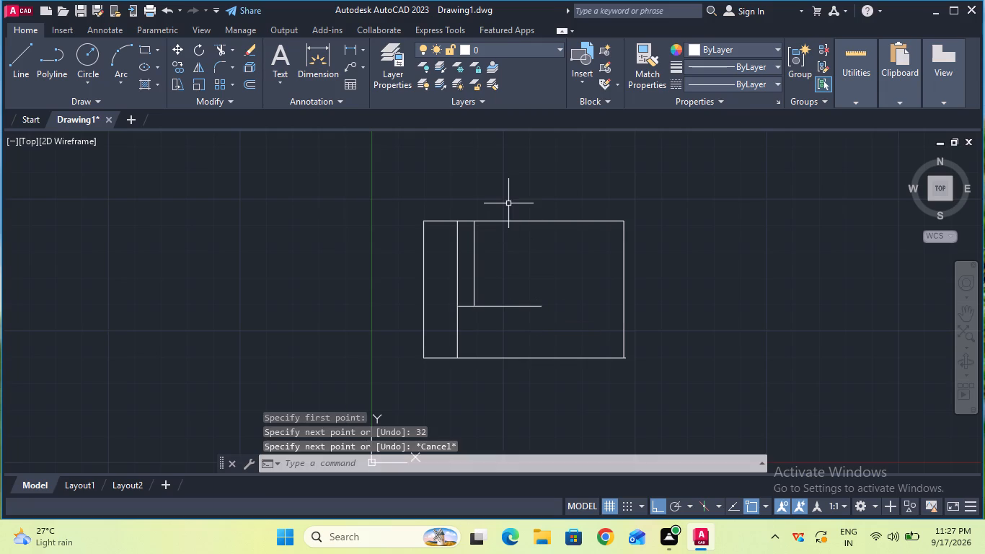
Measure the full length of the inner horizontal line without keeping the dimension.
{"action": "left_click", "coordinate": [348, 50]}
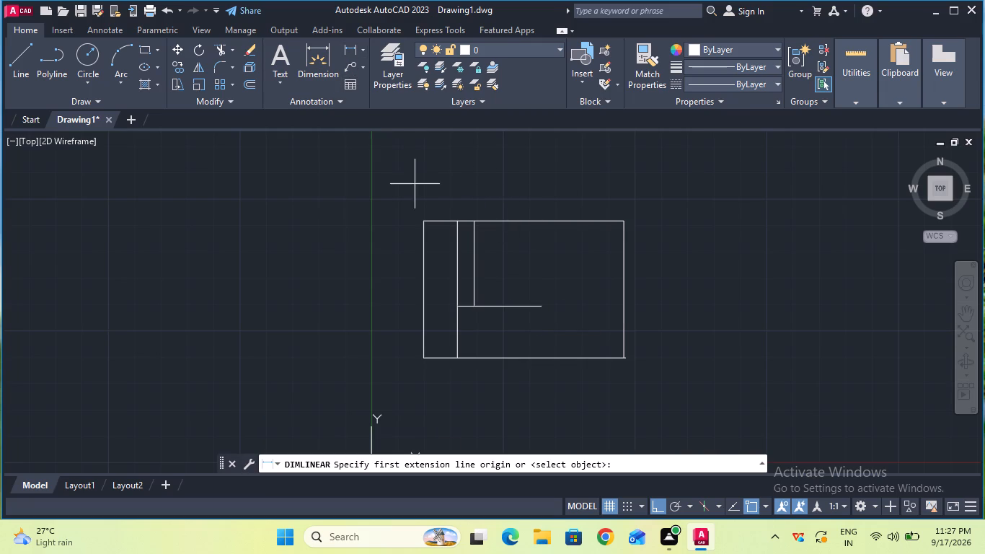
{"action": "left_click", "coordinate": [458, 306]}
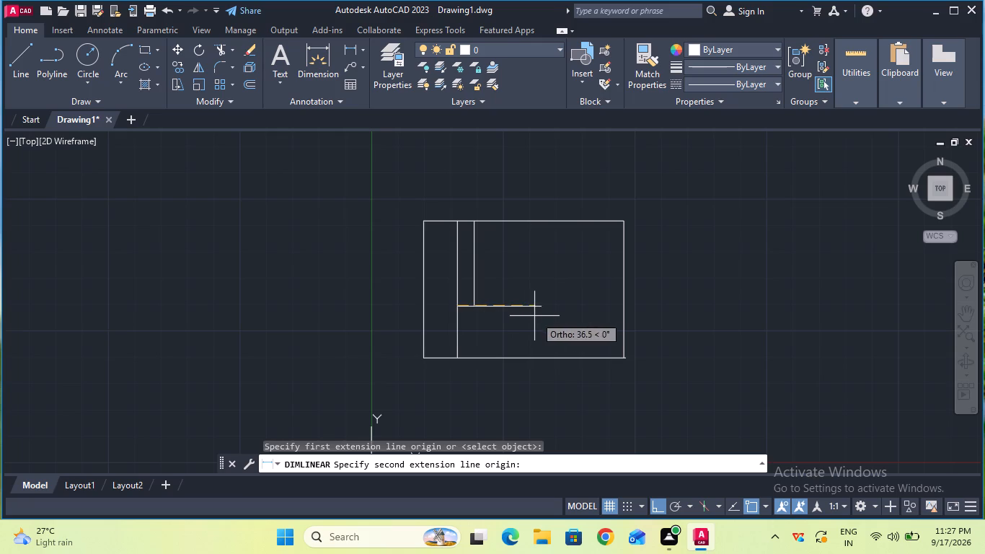
{"action": "left_click", "coordinate": [538, 308]}
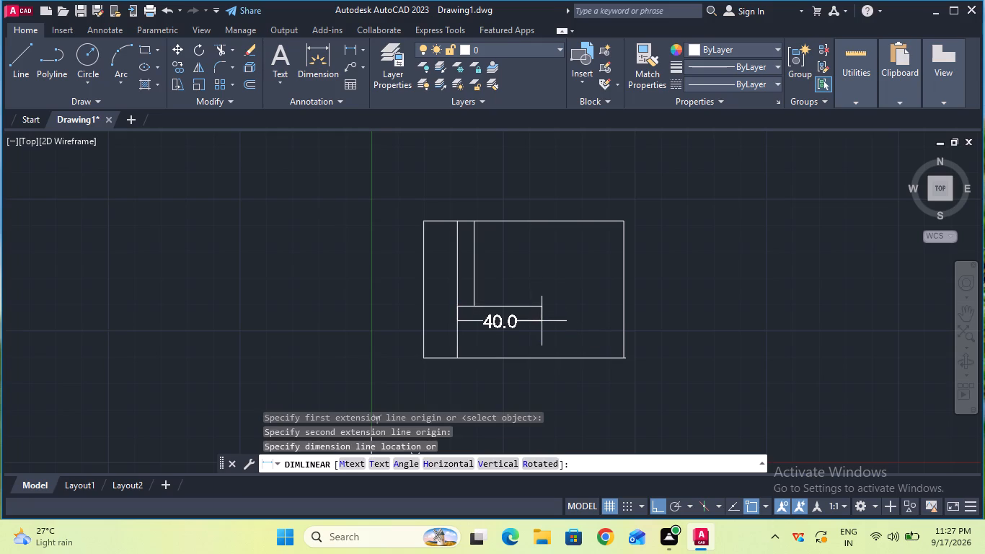
{"action": "key", "text": "Escape"}
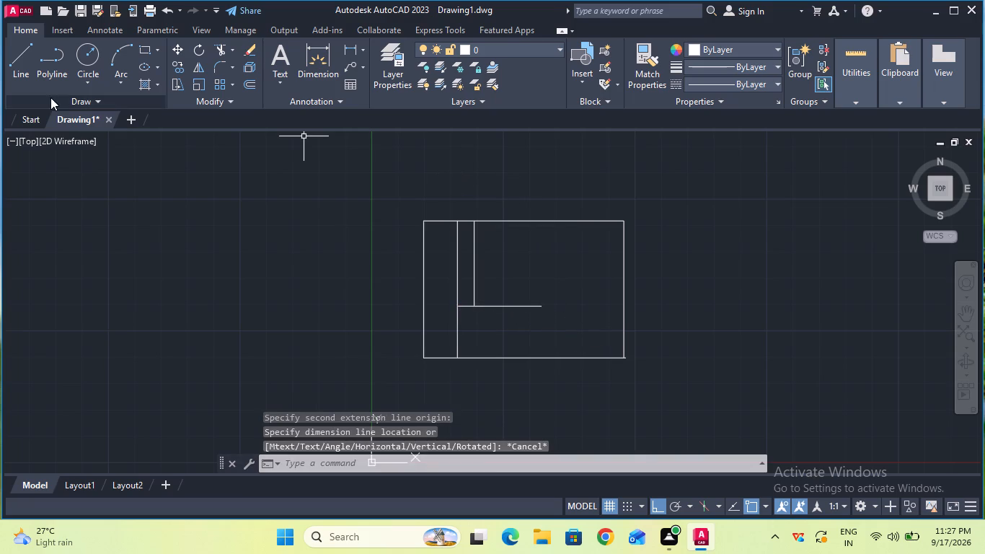
Draw a vertical line from the inner horizontal line's right end up to the outline's top edge.
{"action": "left_click", "coordinate": [35, 71]}
{"action": "left_click", "coordinate": [22, 71]}
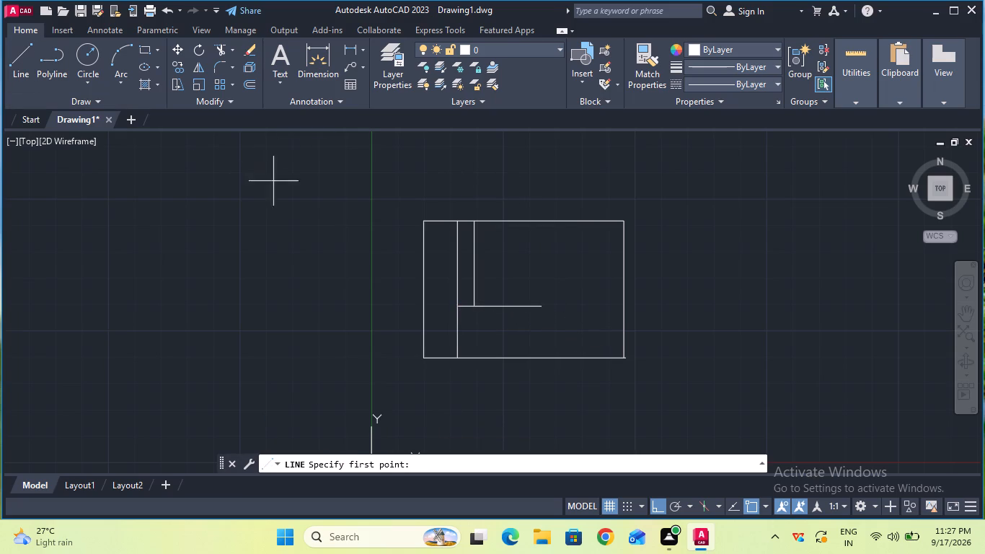
{"action": "left_click", "coordinate": [541, 306]}
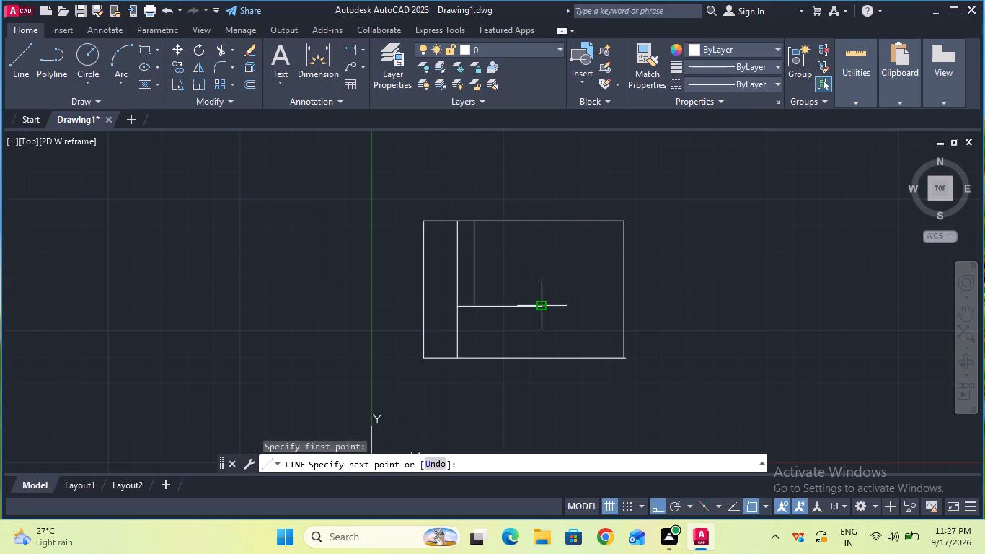
{"action": "left_click", "coordinate": [541, 225]}
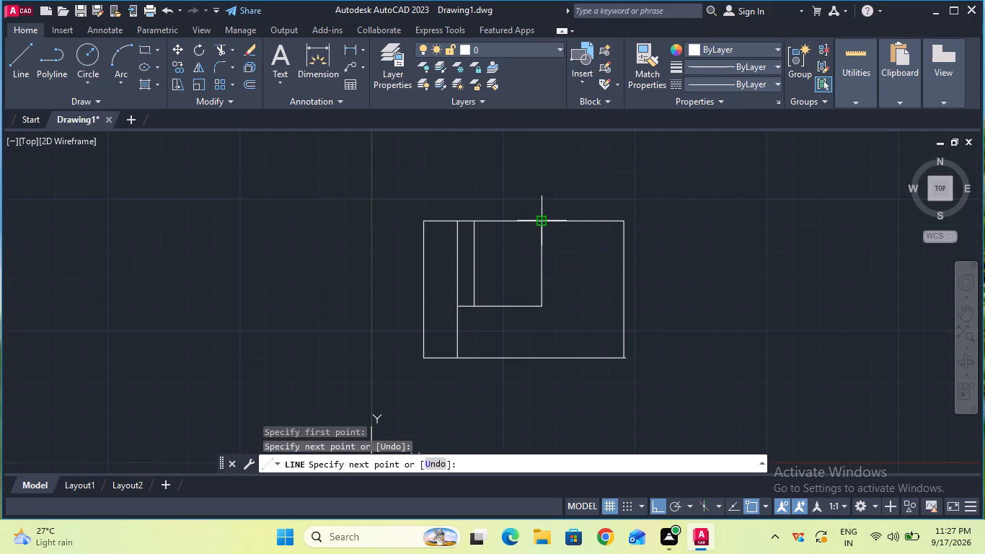
{"action": "key", "text": "Escape"}
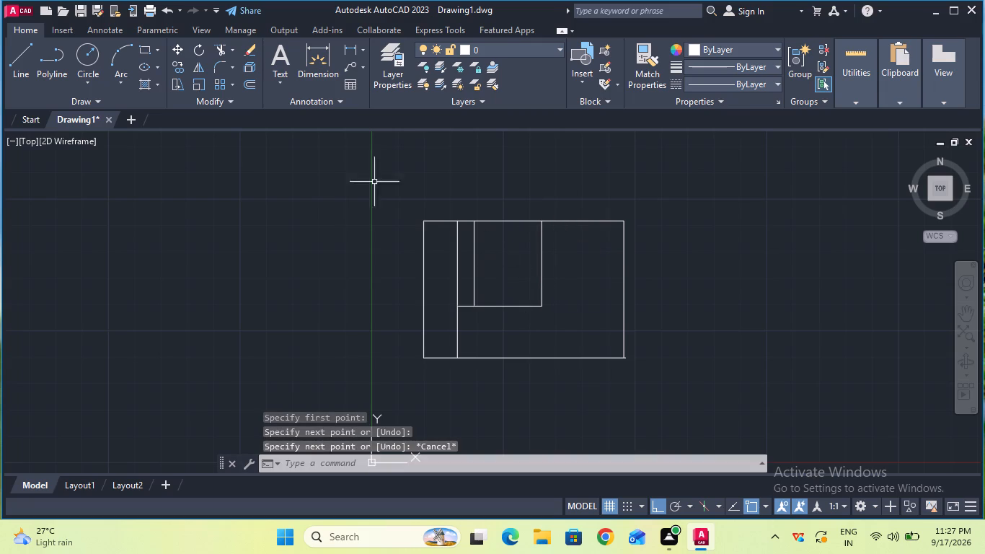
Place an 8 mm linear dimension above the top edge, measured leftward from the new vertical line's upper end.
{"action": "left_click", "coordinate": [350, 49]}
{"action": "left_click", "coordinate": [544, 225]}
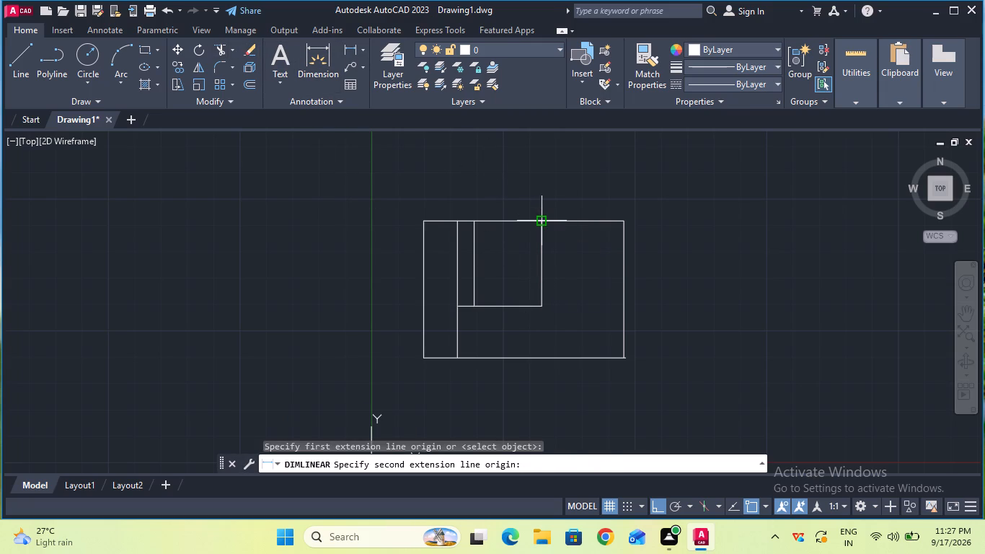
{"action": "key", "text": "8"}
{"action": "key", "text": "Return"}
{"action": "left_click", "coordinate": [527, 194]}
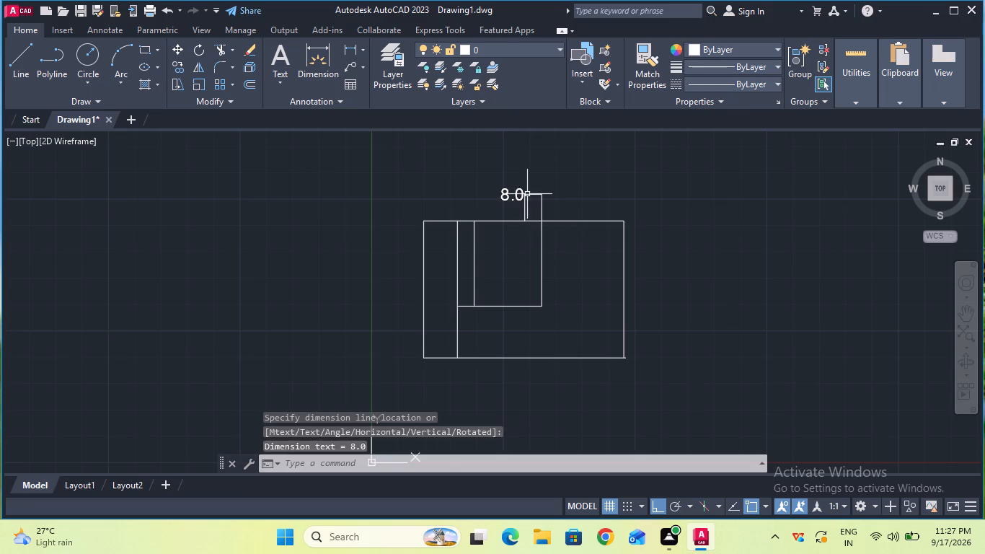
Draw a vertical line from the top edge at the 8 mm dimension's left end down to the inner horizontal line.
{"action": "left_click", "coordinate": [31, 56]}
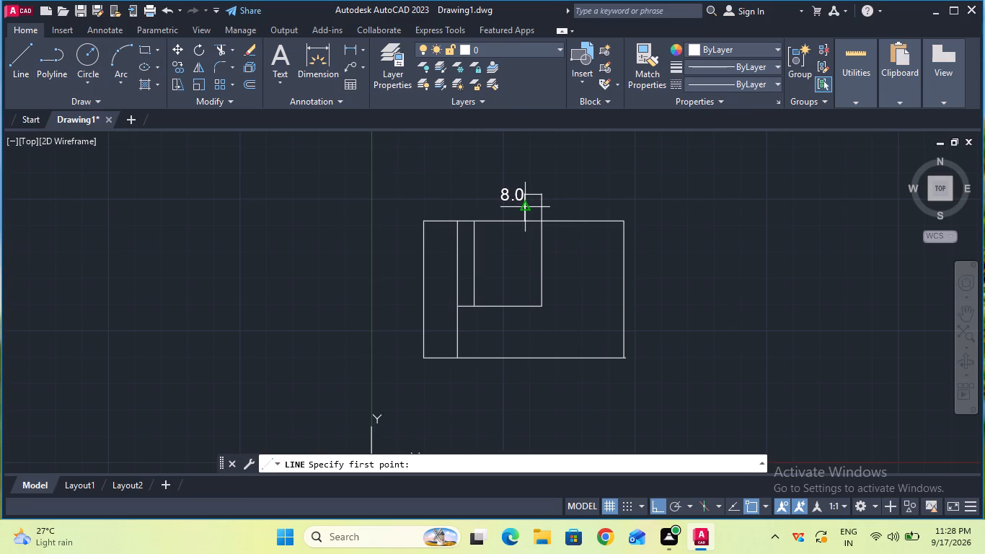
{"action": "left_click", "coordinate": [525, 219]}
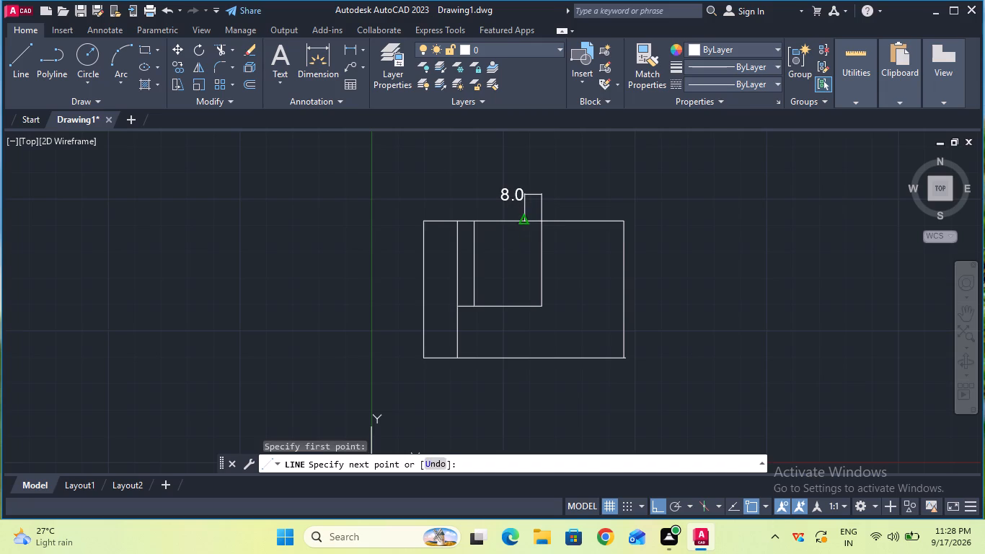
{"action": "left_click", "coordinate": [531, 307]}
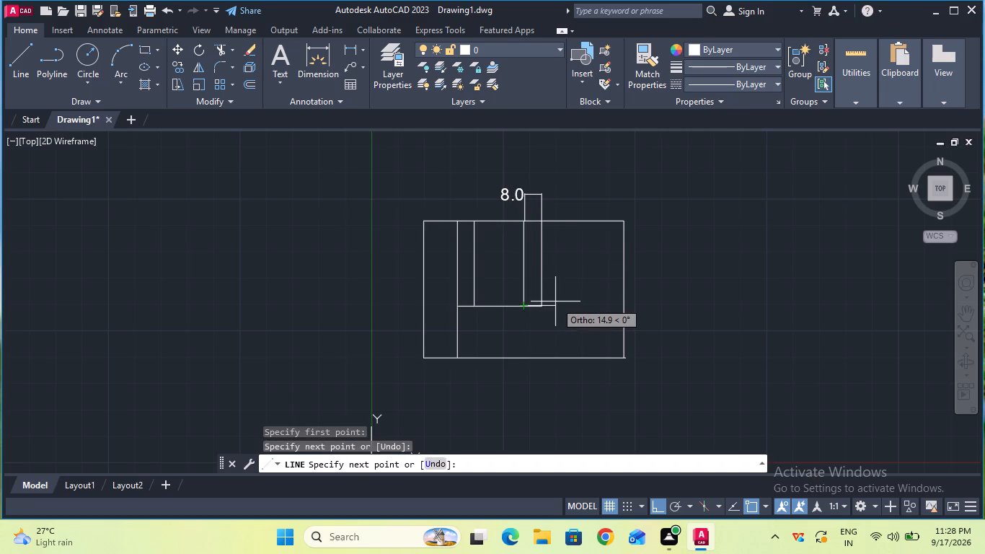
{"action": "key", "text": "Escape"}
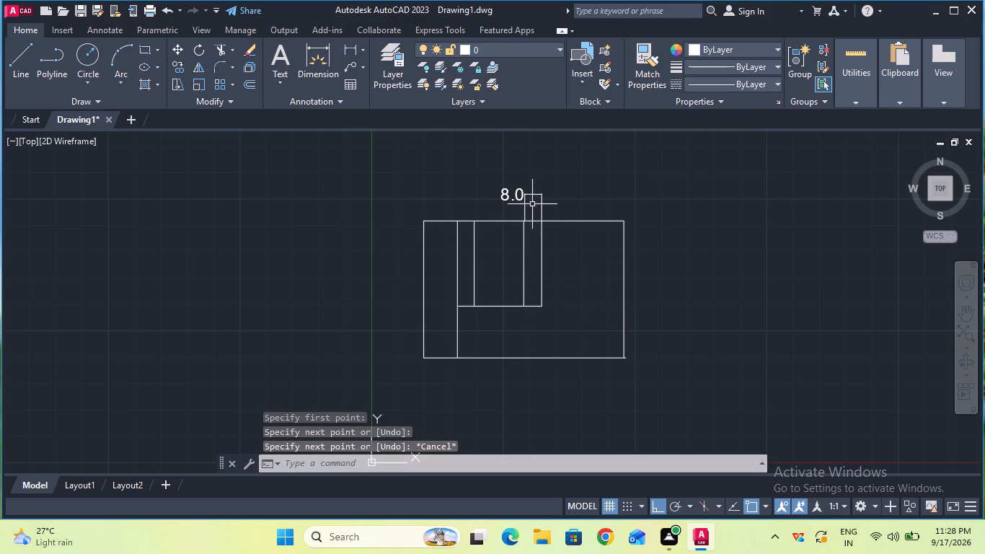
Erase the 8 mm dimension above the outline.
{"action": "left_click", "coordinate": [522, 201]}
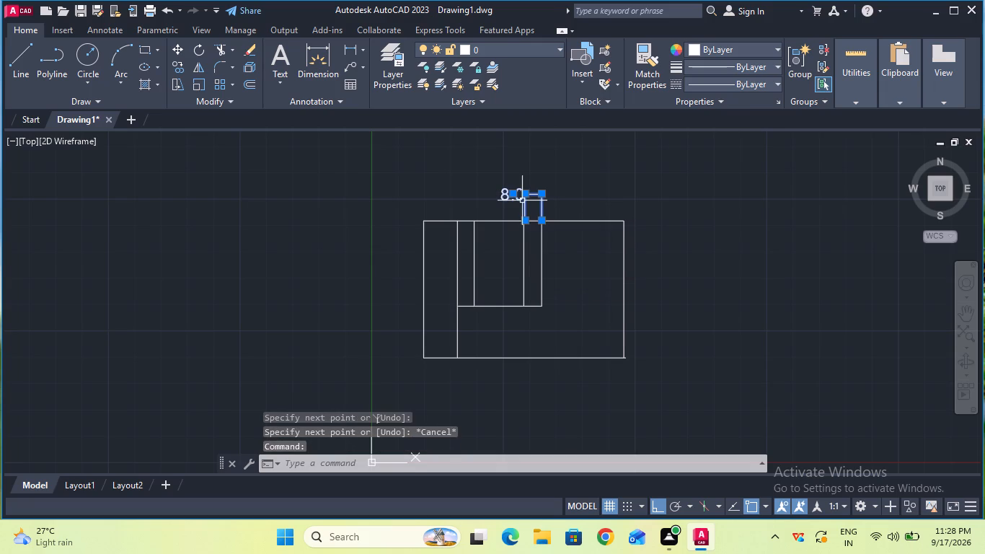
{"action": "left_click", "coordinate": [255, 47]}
Measure the gap between the two rightmost inner vertical lines at the top edge without keeping the dimension.
{"action": "left_click", "coordinate": [351, 50]}
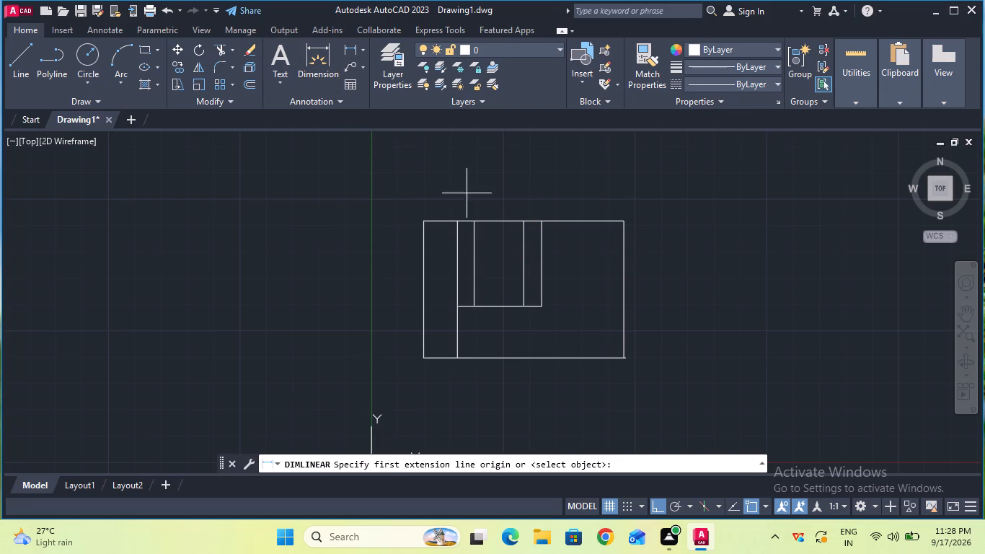
{"action": "left_click", "coordinate": [524, 223]}
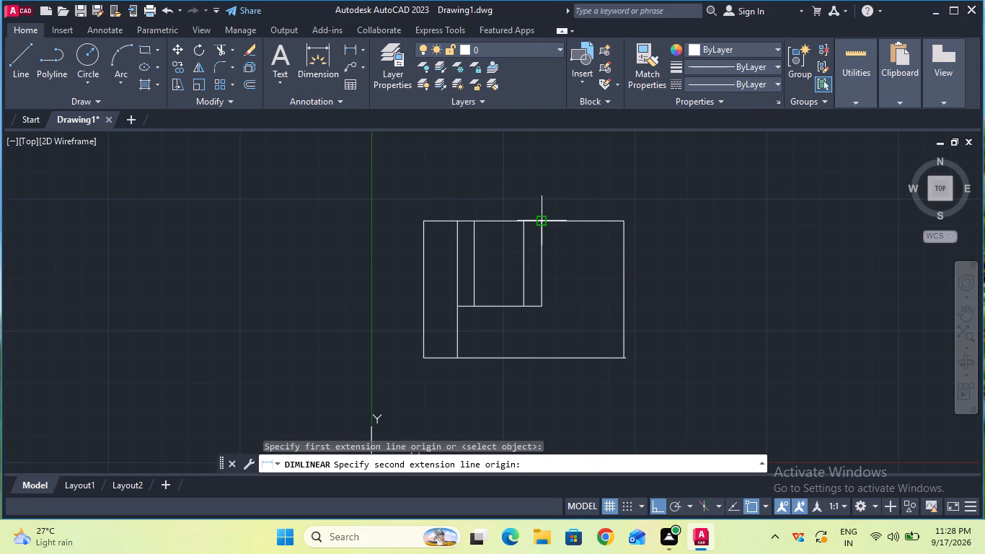
{"action": "left_click", "coordinate": [541, 224]}
{"action": "key", "text": "Escape"}
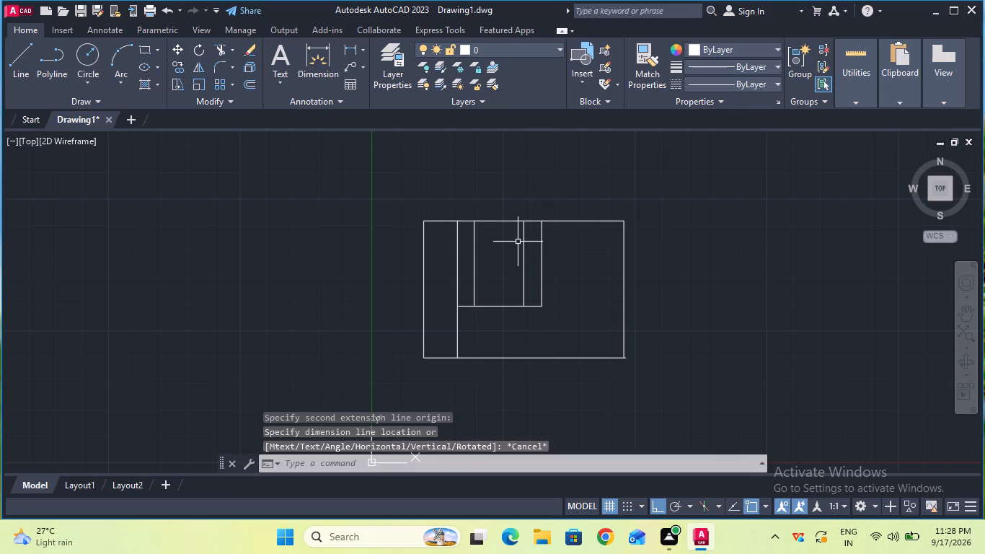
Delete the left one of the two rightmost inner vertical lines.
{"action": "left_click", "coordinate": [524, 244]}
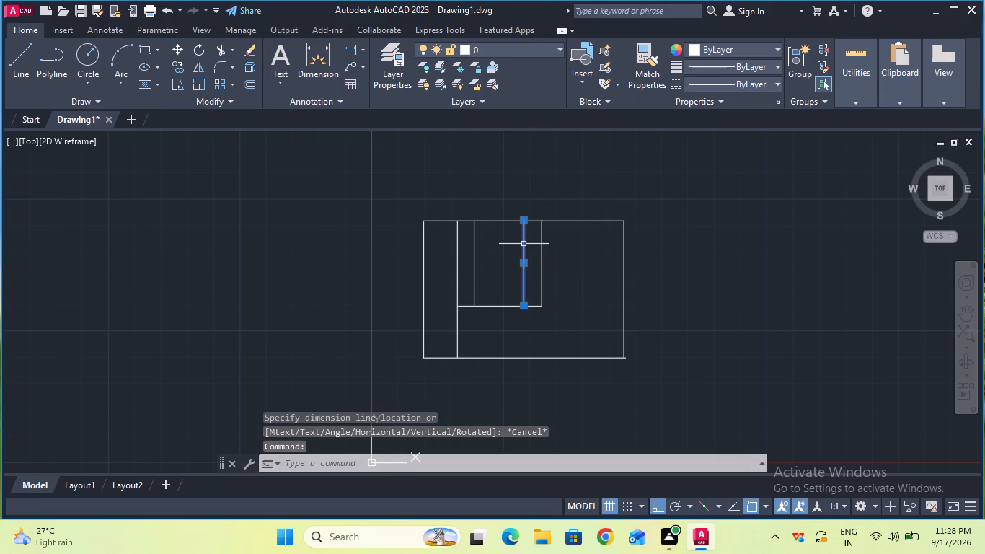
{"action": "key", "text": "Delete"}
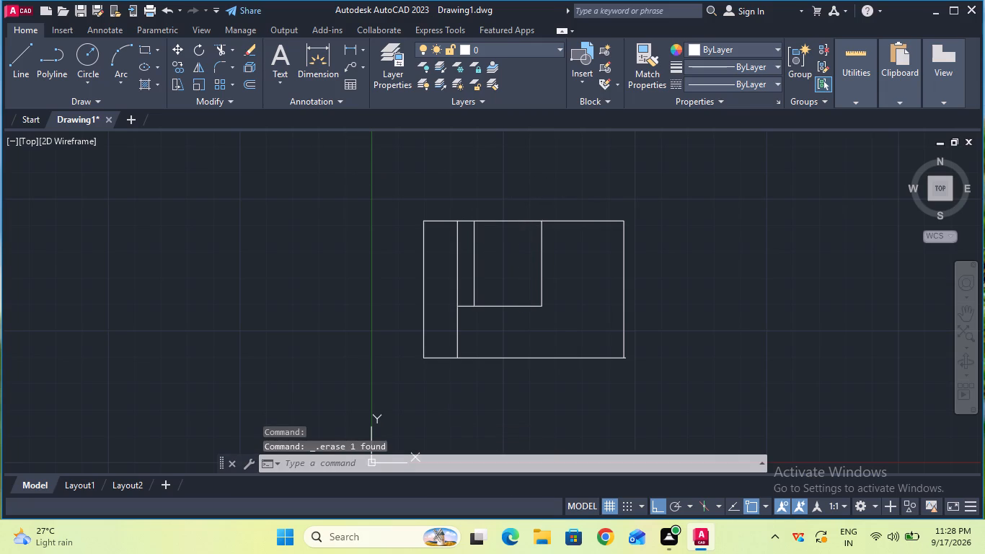
Place an 8 mm reference dimension above the top edge, leftward from the rightmost inner vertical line's upper end.
{"action": "left_click", "coordinate": [358, 50]}
{"action": "left_click", "coordinate": [545, 222]}
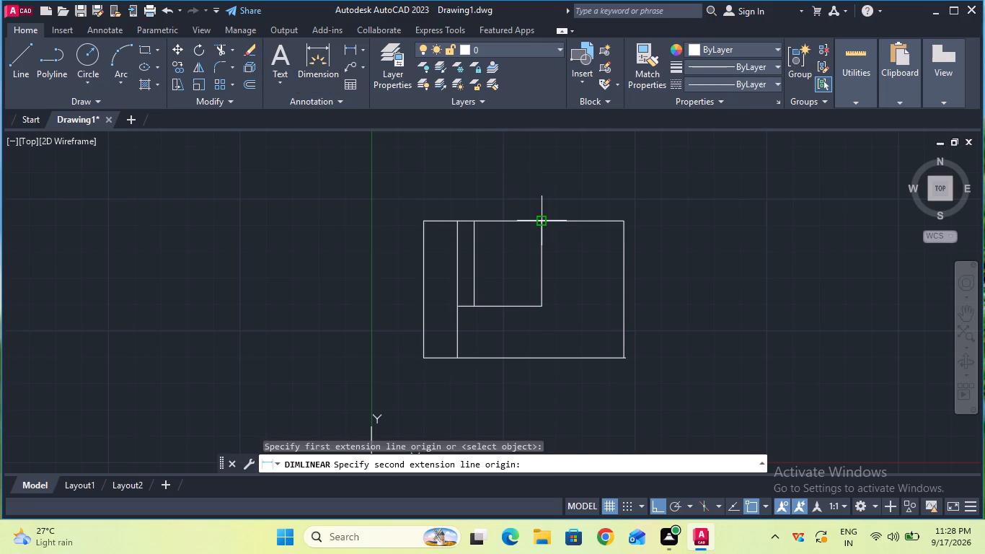
{"action": "key", "text": "8"}
{"action": "key", "text": "Return"}
{"action": "left_click", "coordinate": [529, 201]}
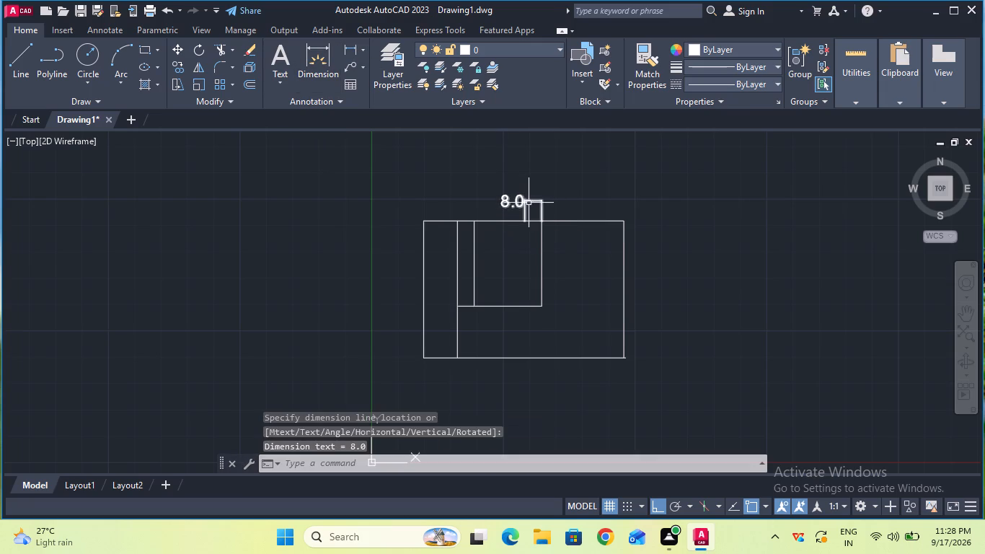
Draw a vertical line from the 8 mm dimension's left extension line, above the top edge, down to the inner horizontal line.
{"action": "scroll", "coordinate": [529, 206], "scroll_direction": "up", "scroll_amount": 1, "text": "ctrl"}
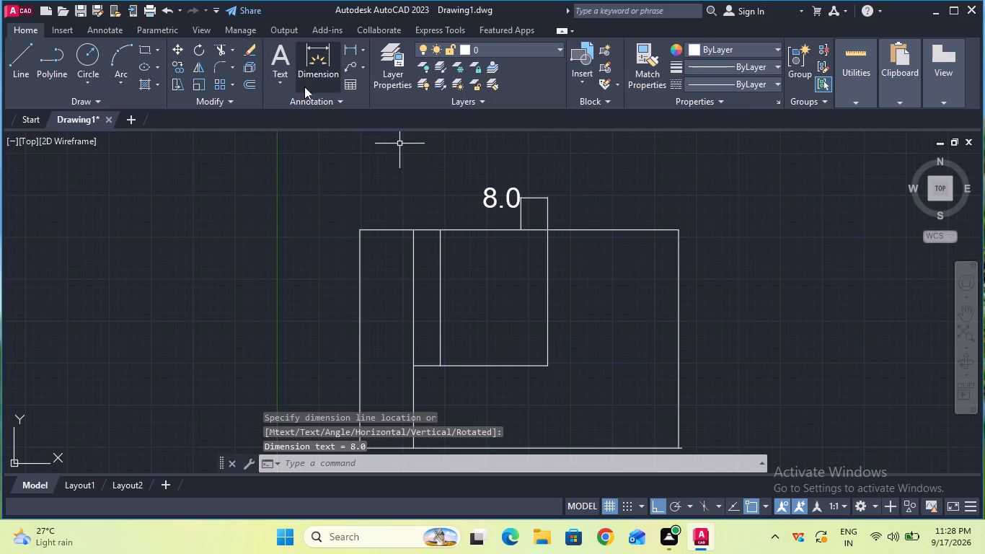
{"action": "left_click", "coordinate": [16, 61]}
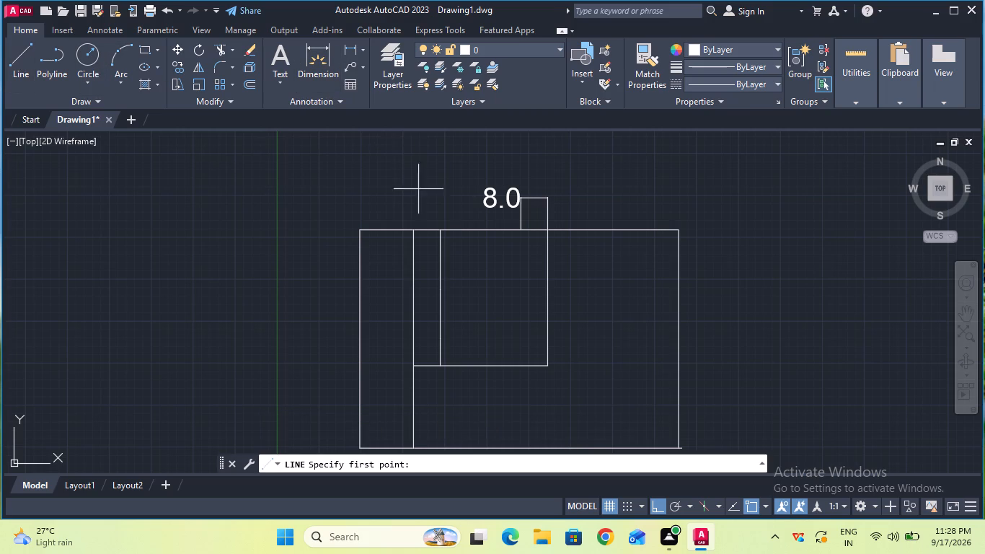
{"action": "left_click", "coordinate": [521, 215]}
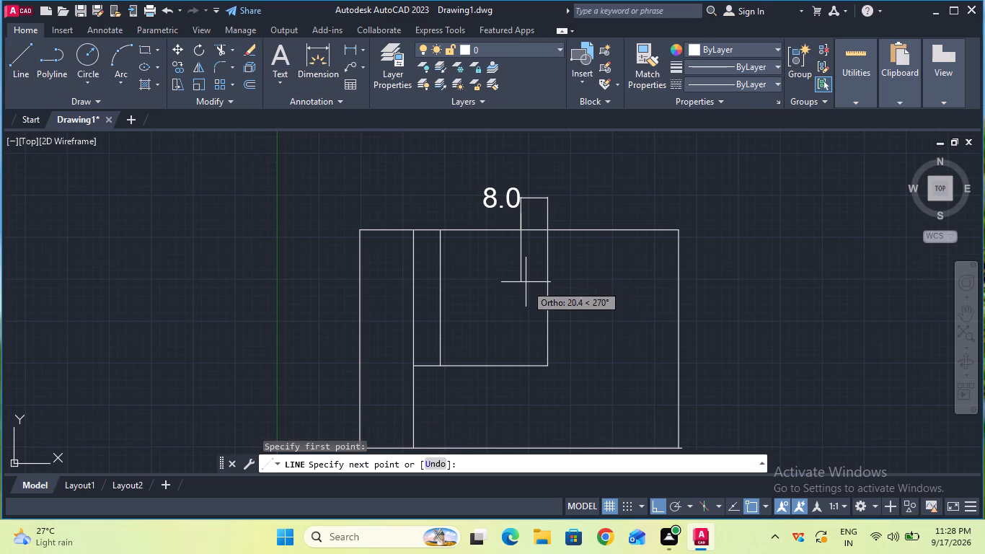
{"action": "left_click", "coordinate": [529, 369]}
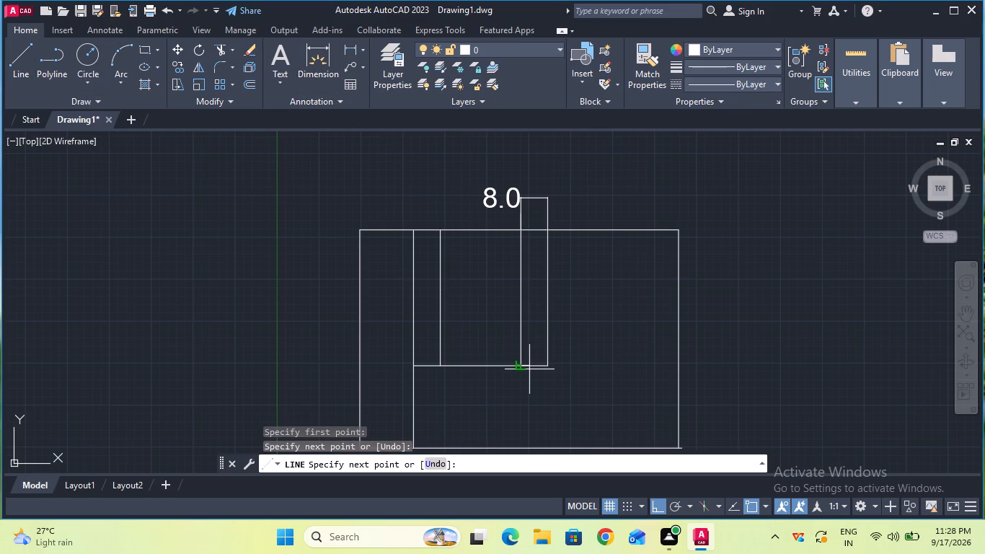
{"action": "key", "text": "Escape"}
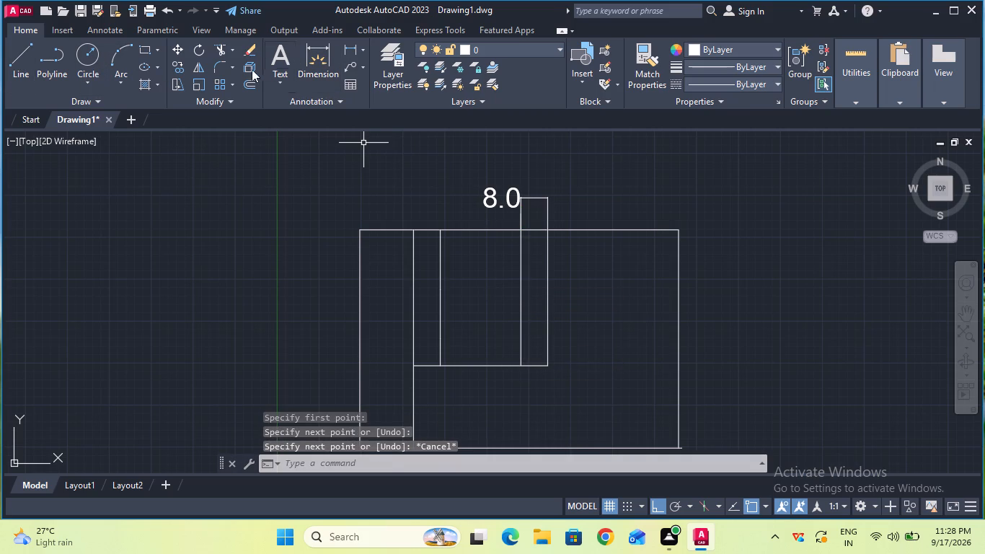
Erase the 8 mm reference dimension above the outline.
{"action": "left_click", "coordinate": [244, 50]}
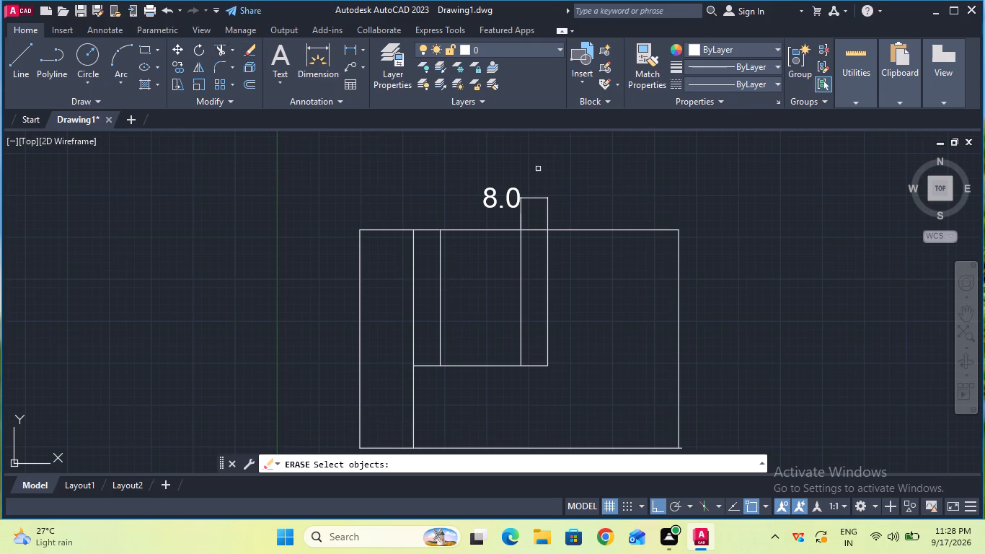
{"action": "left_click", "coordinate": [516, 190]}
{"action": "key", "text": "Return"}
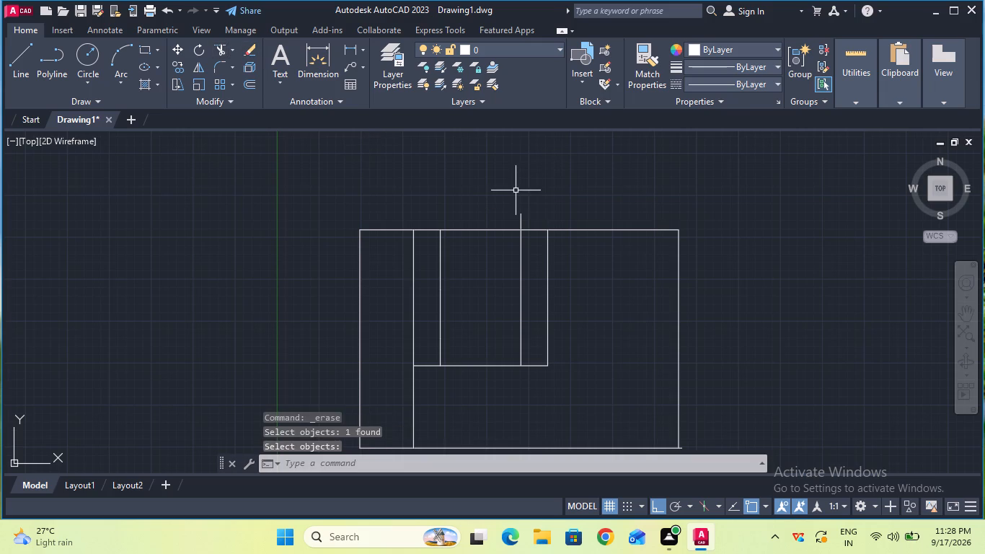
Trim the new vertical line's overhang above the outline's top edge.
{"action": "left_click", "coordinate": [224, 51]}
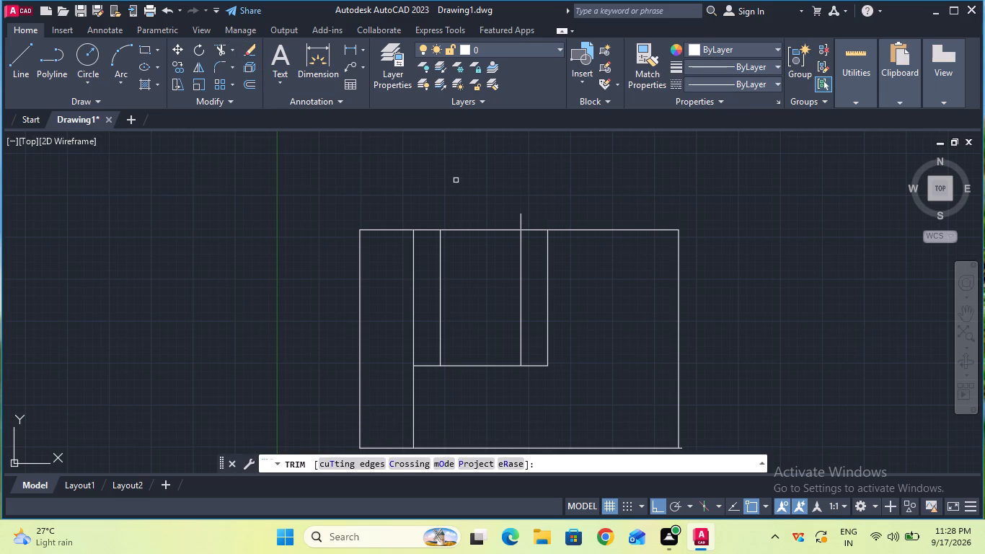
{"action": "left_click", "coordinate": [521, 218]}
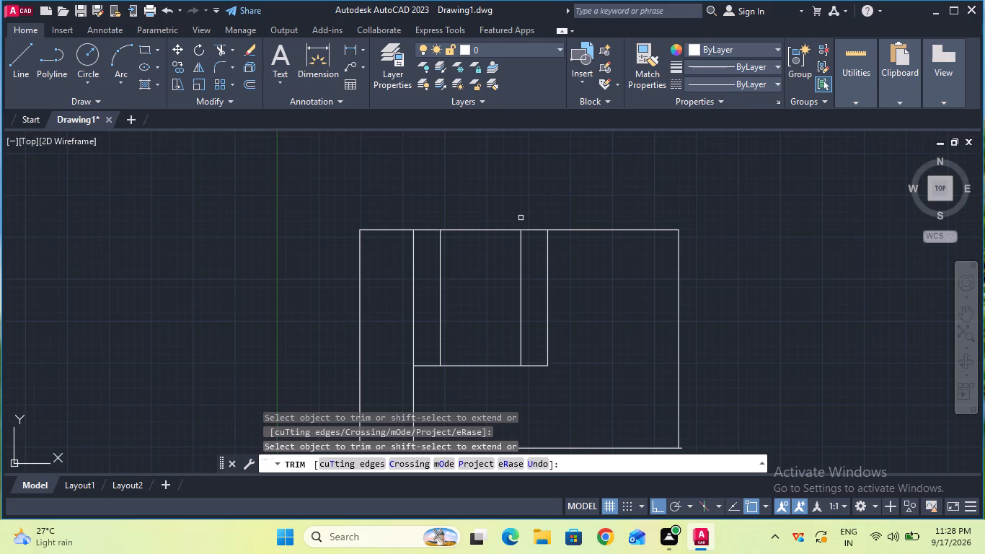
{"action": "key", "text": "Escape"}
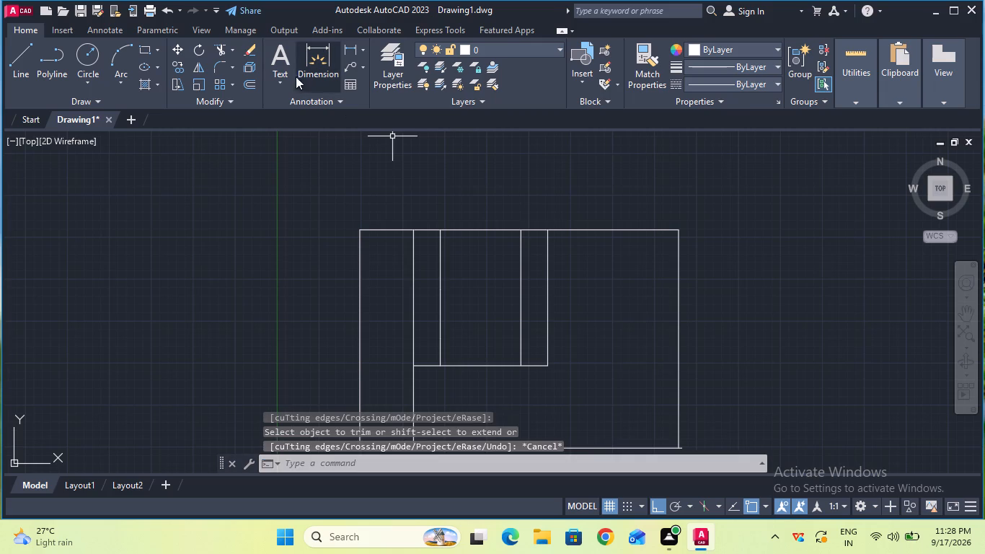
Place a vertical 12 mm reference dimension downward from the outline's top-right corner, just outside the right edge.
{"action": "left_click", "coordinate": [351, 52]}
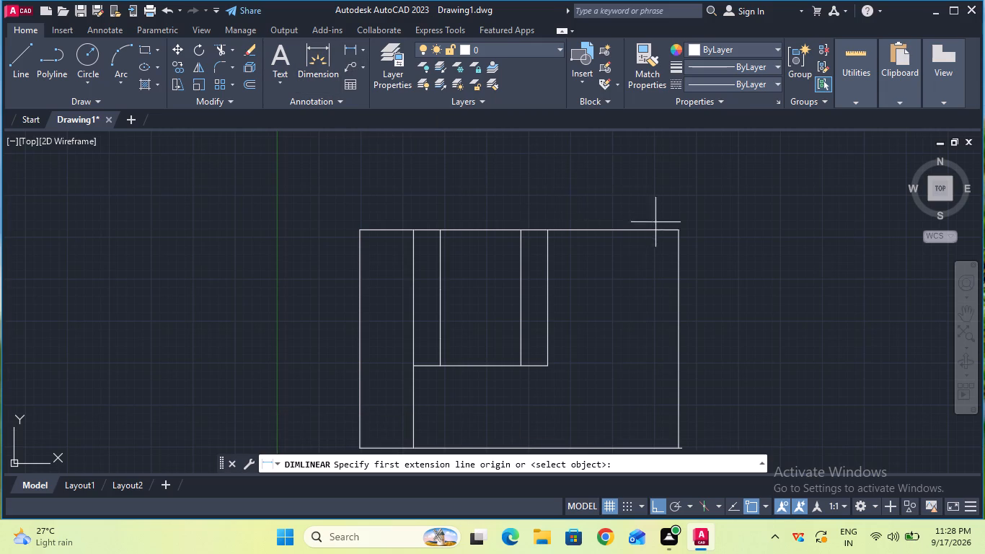
{"action": "left_click", "coordinate": [676, 230]}
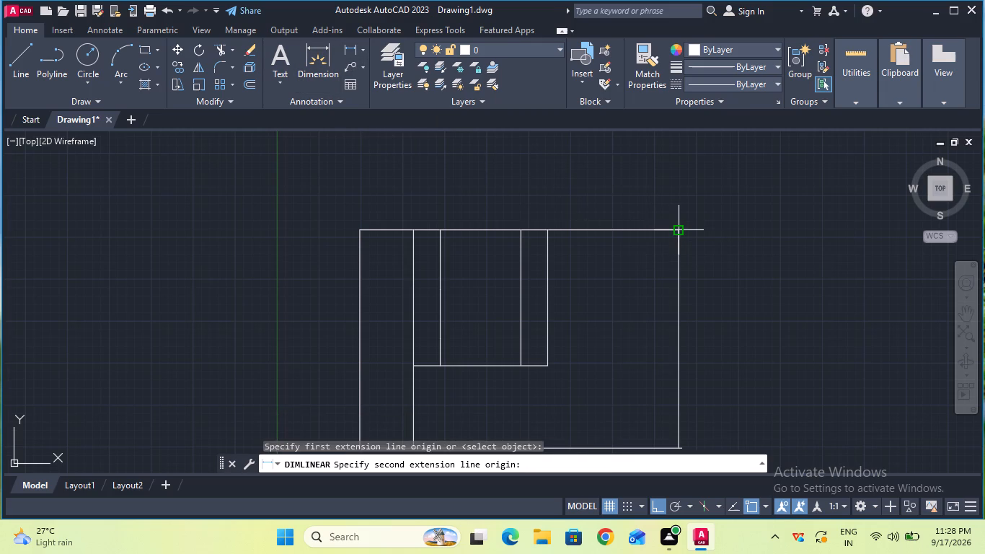
{"action": "type", "text": "12"}
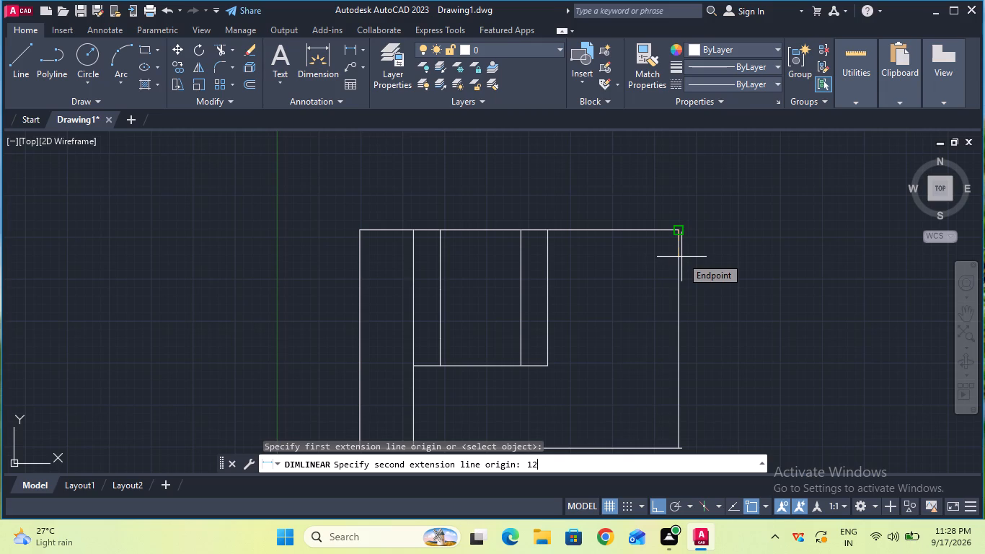
{"action": "key", "text": "Return"}
{"action": "left_click", "coordinate": [731, 258]}
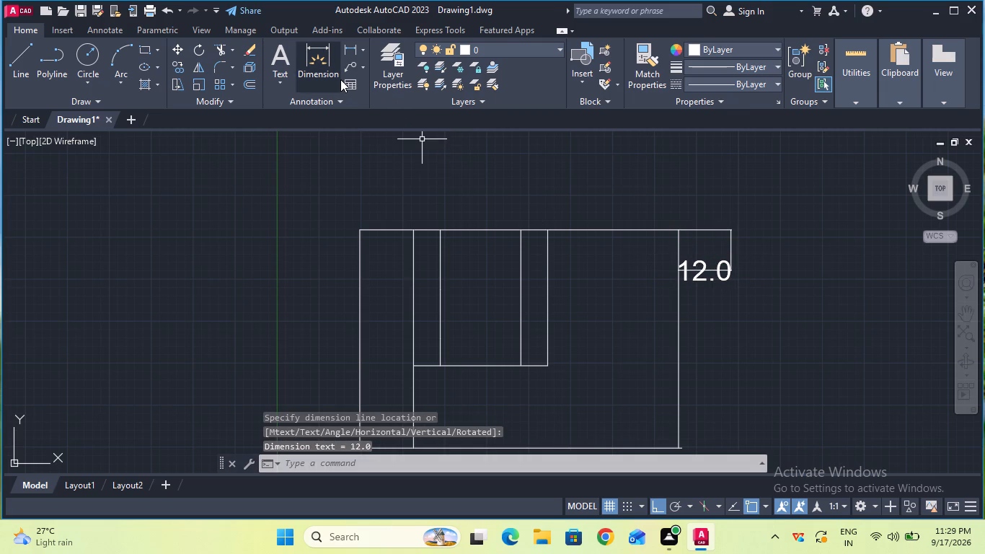
Draw a horizontal line from the 12 mm dimension's lower extension line, outside the right edge, leftward to the rightmost inner vertical line.
{"action": "left_click", "coordinate": [19, 56]}
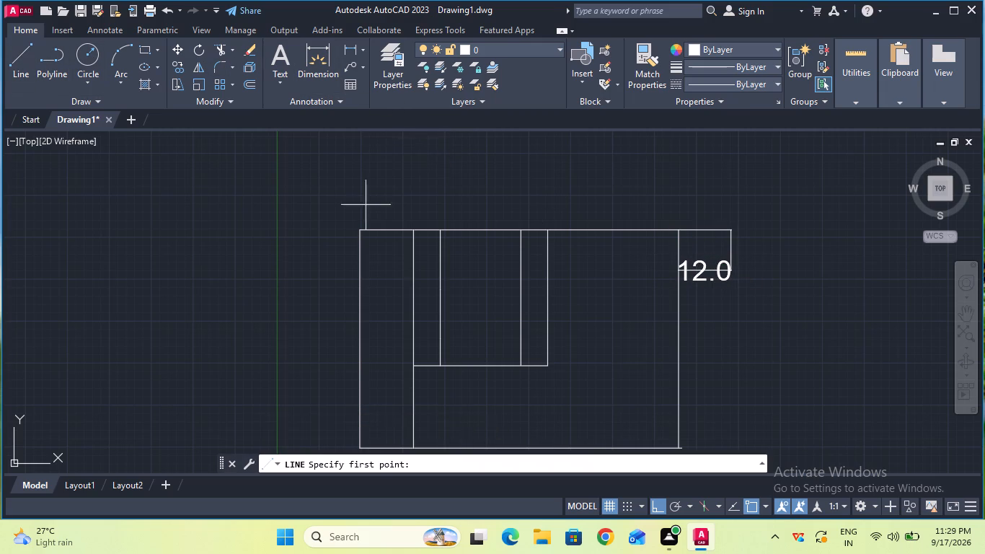
{"action": "left_click", "coordinate": [707, 273]}
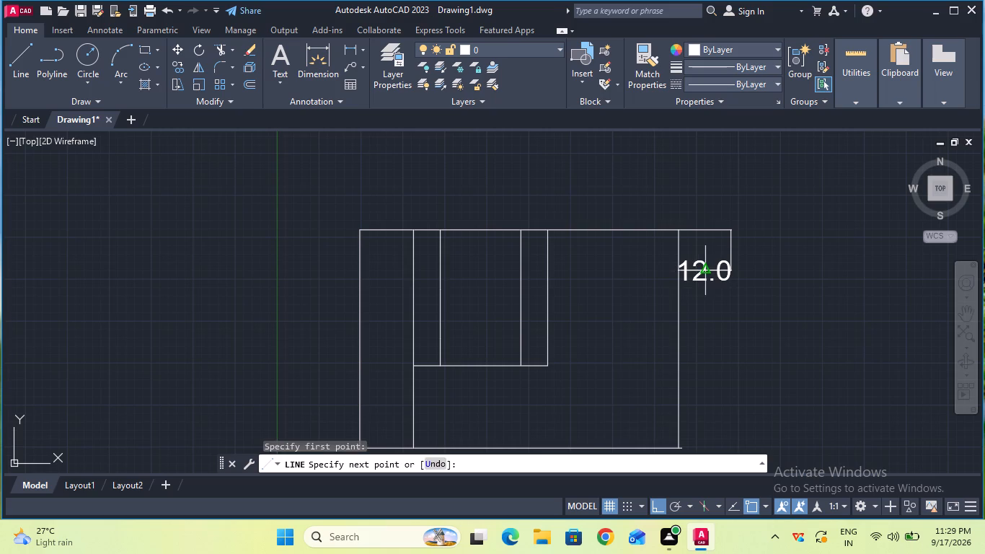
{"action": "left_click", "coordinate": [552, 270]}
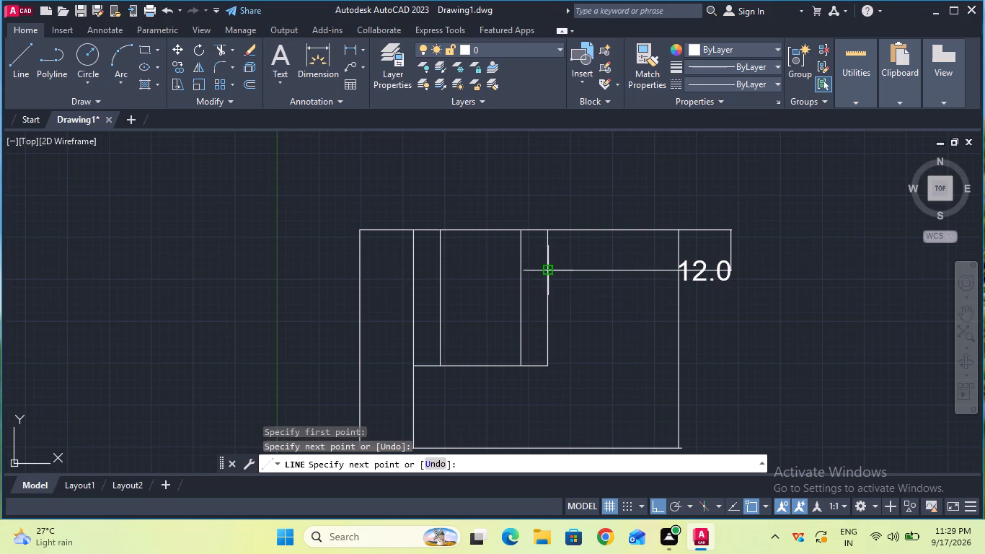
{"action": "key", "text": "Escape"}
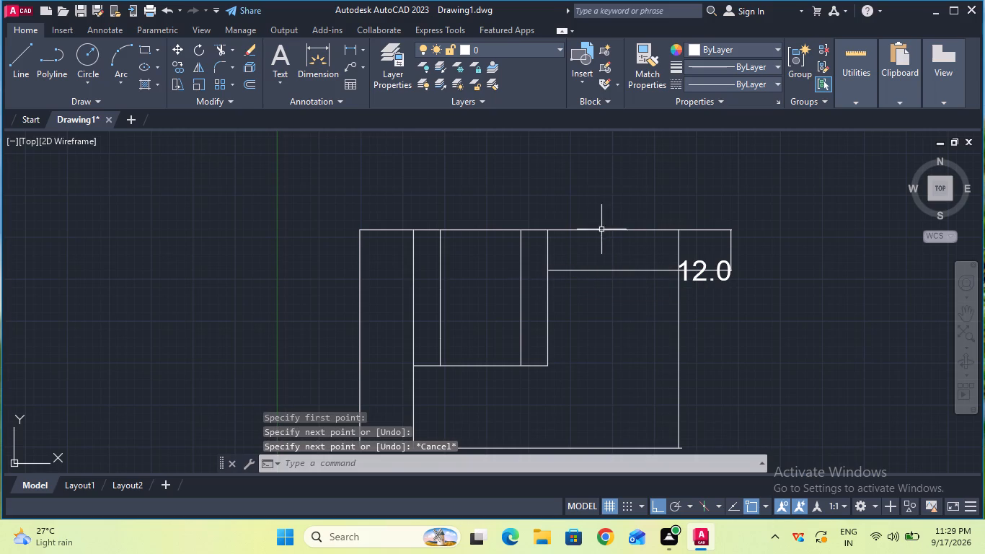
Erase the 12 mm reference dimension beside the outline's right edge.
{"action": "left_click", "coordinate": [249, 48]}
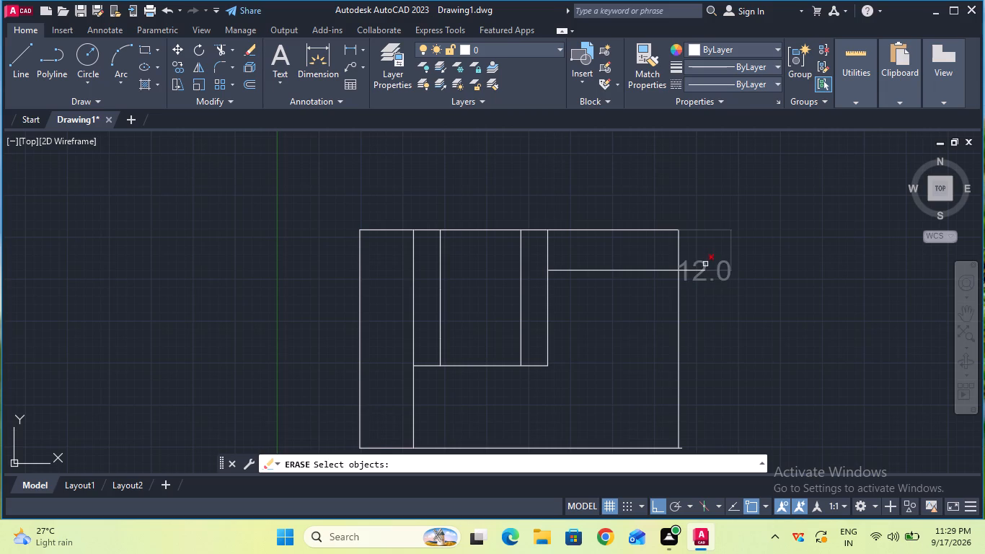
{"action": "left_click", "coordinate": [705, 265]}
{"action": "key", "text": "Return"}
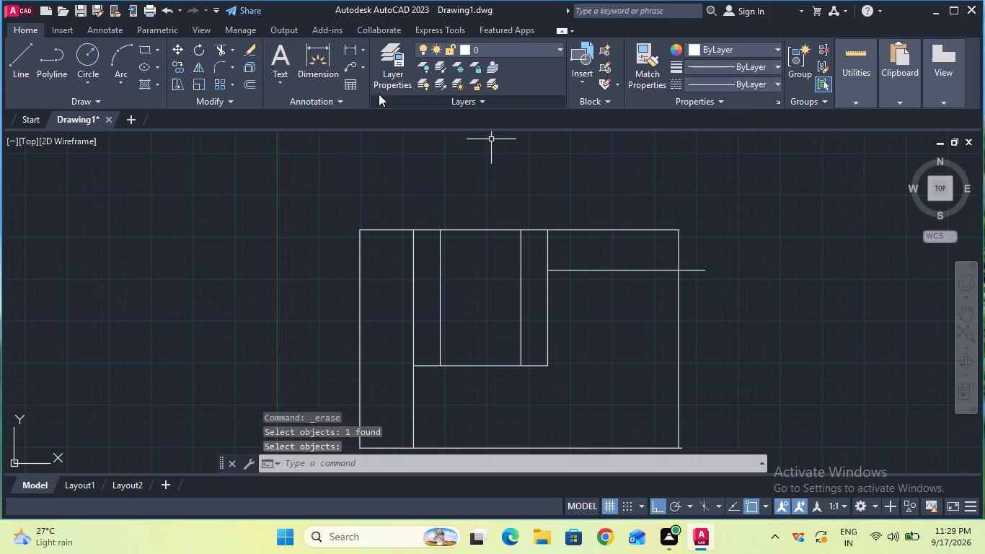
Trim the new horizontal line's overhang beyond the outline's right edge.
{"action": "left_click", "coordinate": [224, 50]}
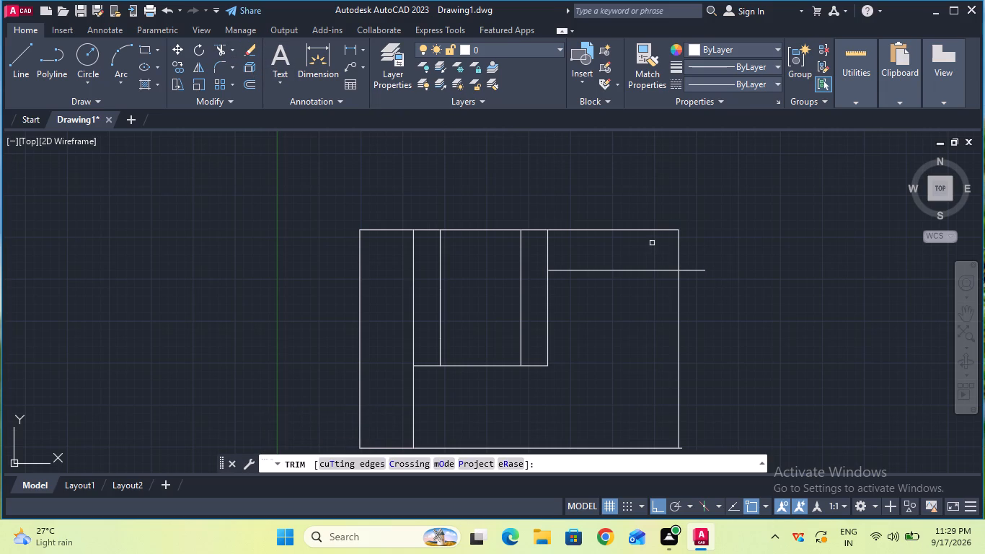
{"action": "left_click", "coordinate": [691, 269]}
{"action": "key", "text": "Escape"}
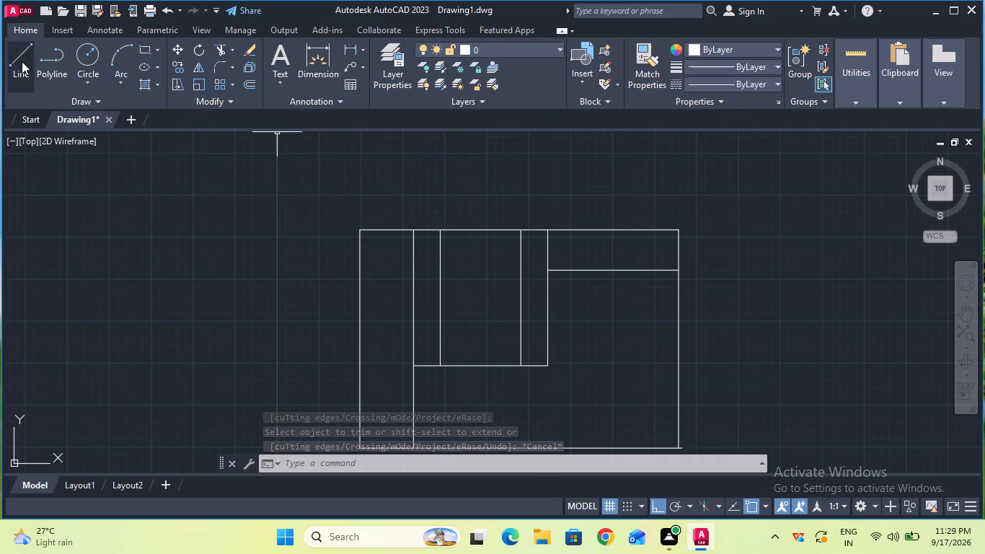
Place a 20 mm reference dimension above the top edge, rightward from the rightmost inner vertical line's upper end.
{"action": "double_click", "coordinate": [87, 58]}
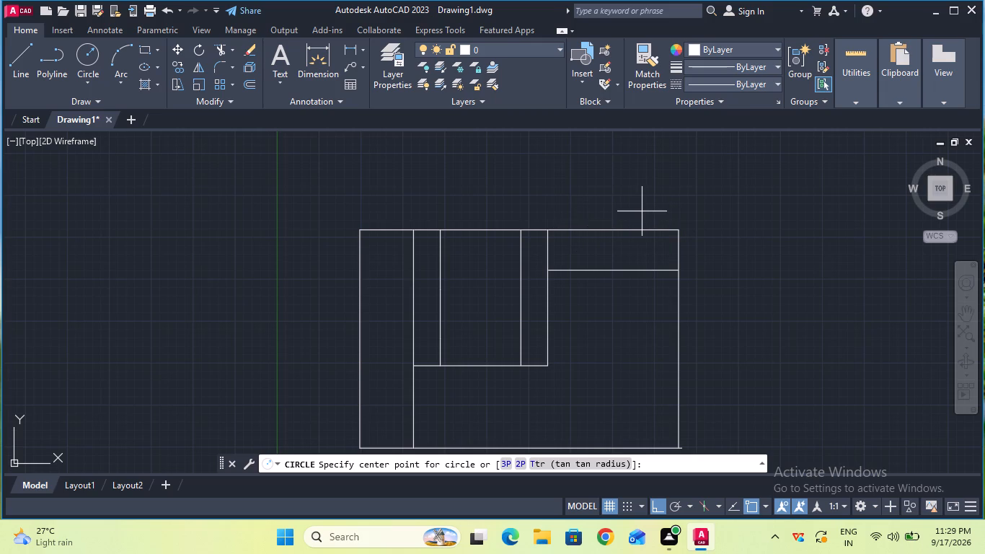
{"action": "key", "text": "Escape"}
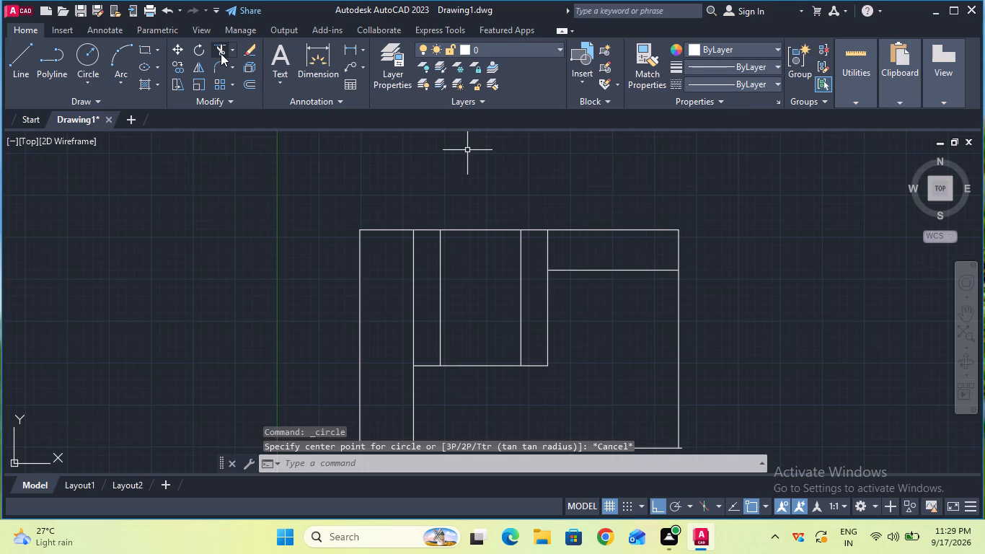
{"action": "left_click", "coordinate": [353, 54]}
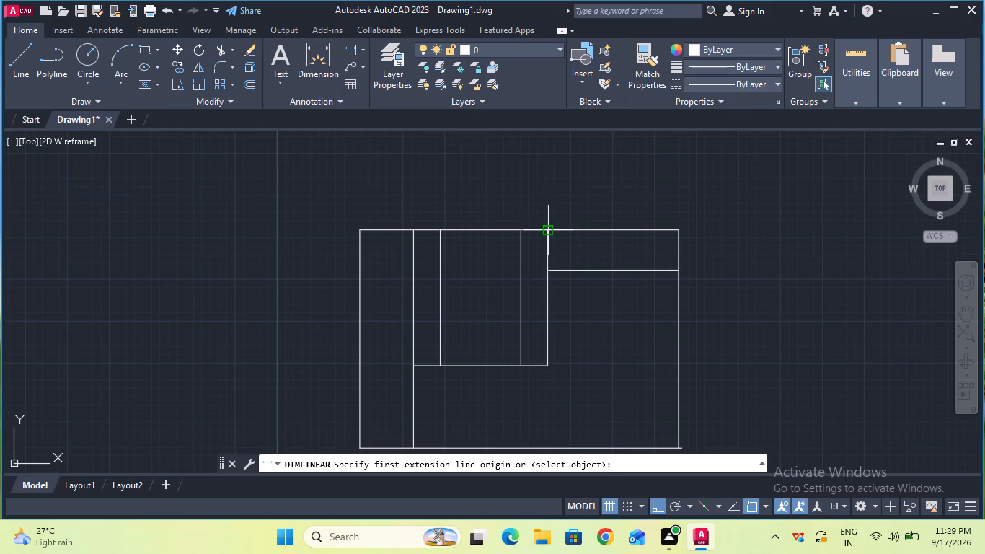
{"action": "left_click", "coordinate": [548, 232]}
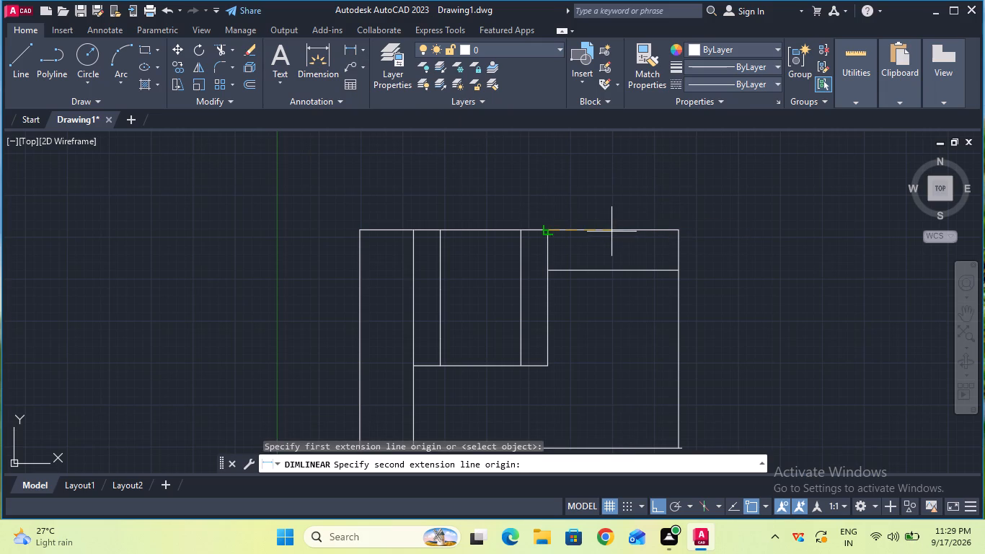
{"action": "type", "text": "20"}
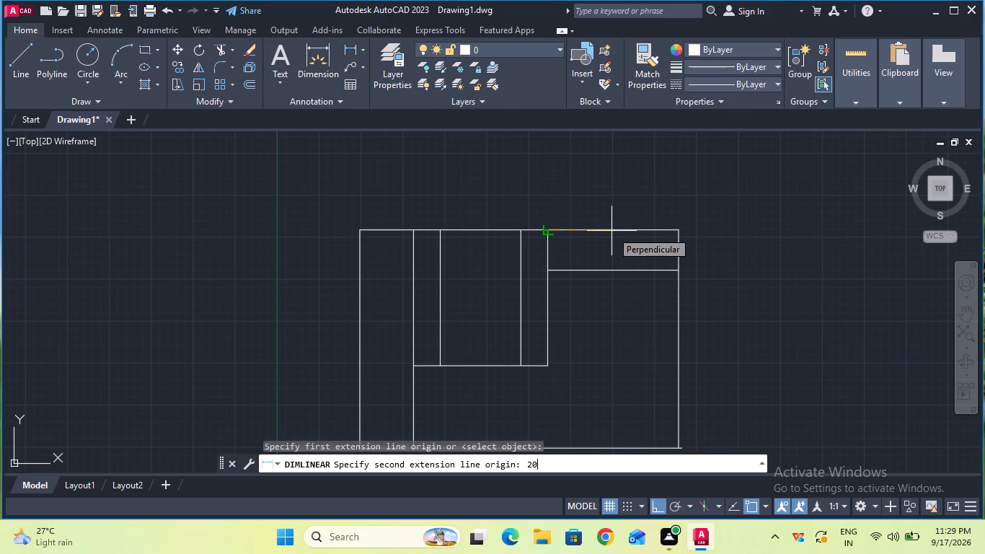
{"action": "key", "text": "Return"}
{"action": "left_click", "coordinate": [611, 205]}
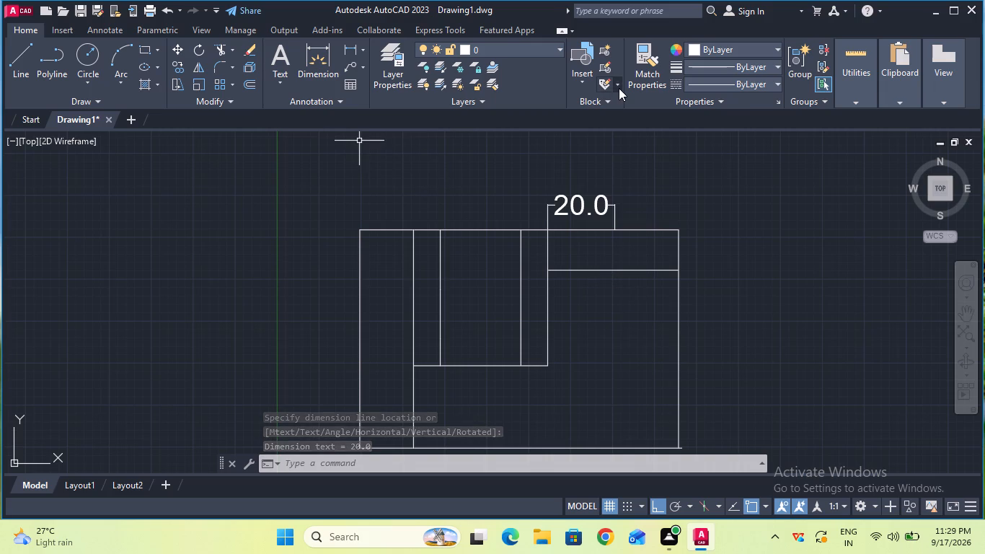
Load the CENTER linetype from acad.lin into the drawing.
{"action": "left_click", "coordinate": [712, 87]}
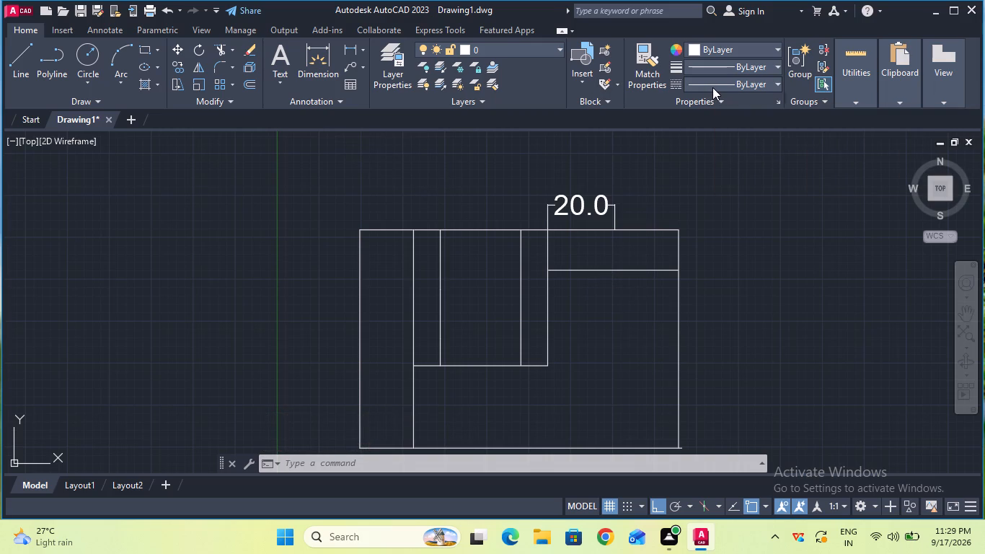
{"action": "double_click", "coordinate": [725, 157]}
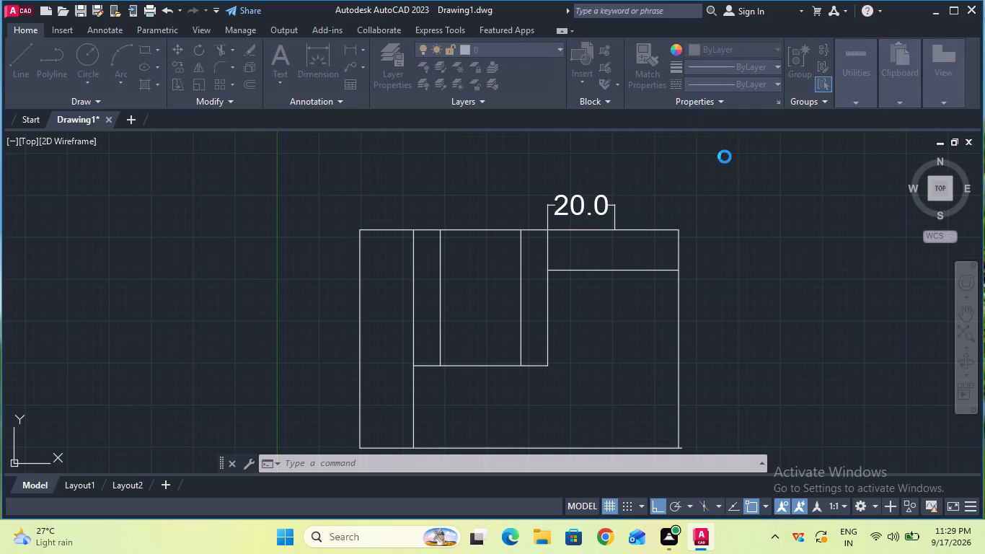
{"action": "left_click", "coordinate": [593, 141]}
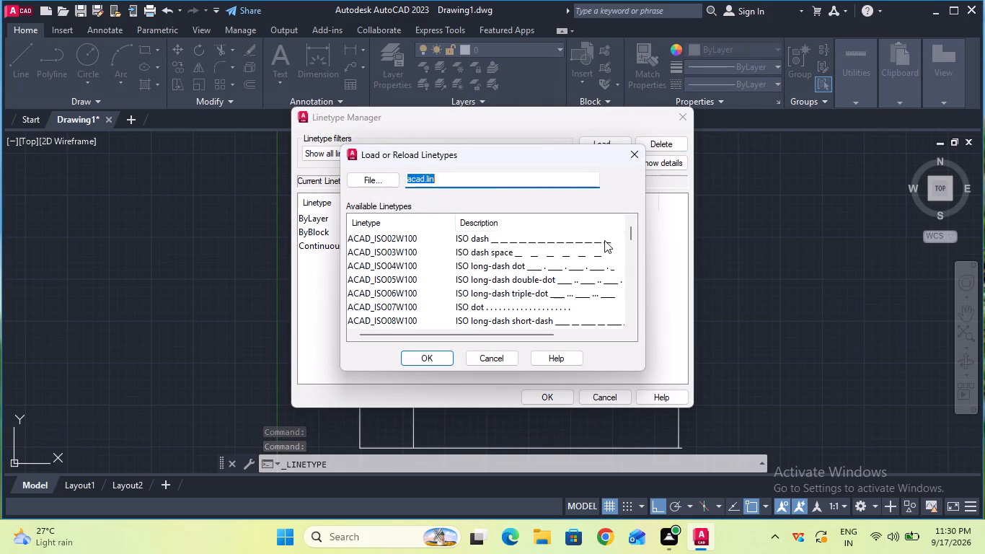
{"action": "left_click_drag", "start_coordinate": [631, 236], "coordinate": [633, 253]}
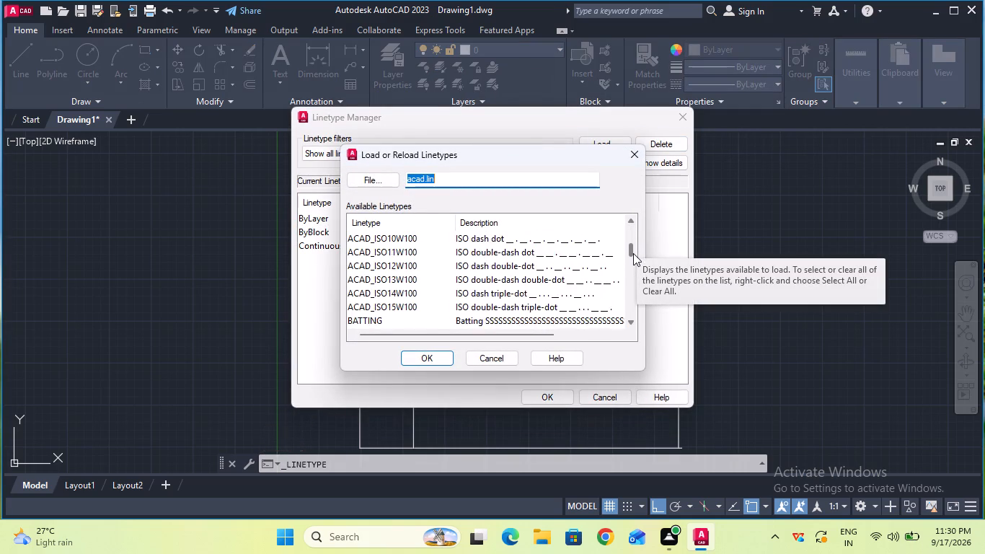
{"action": "left_click_drag", "start_coordinate": [633, 253], "coordinate": [636, 269]}
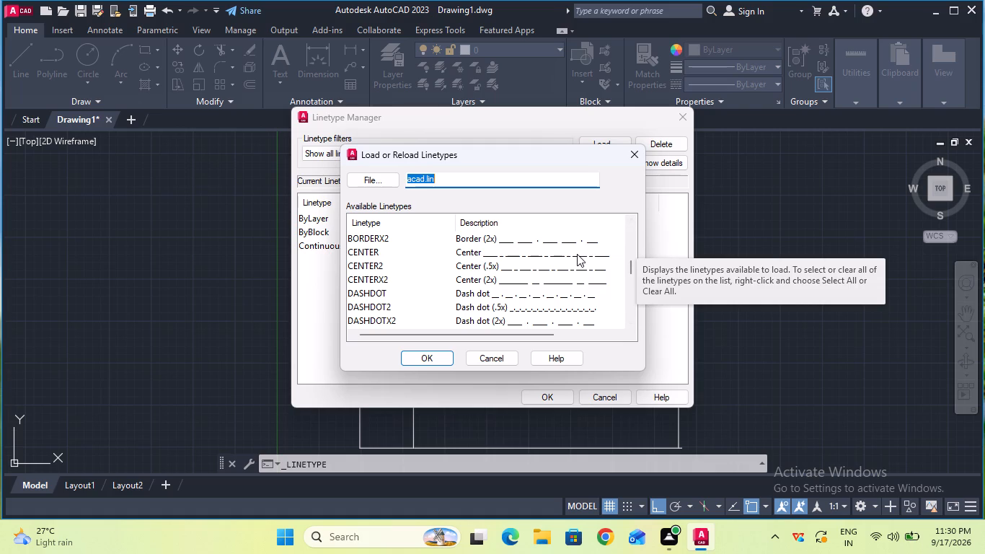
{"action": "left_click", "coordinate": [577, 254]}
{"action": "double_click", "coordinate": [443, 357]}
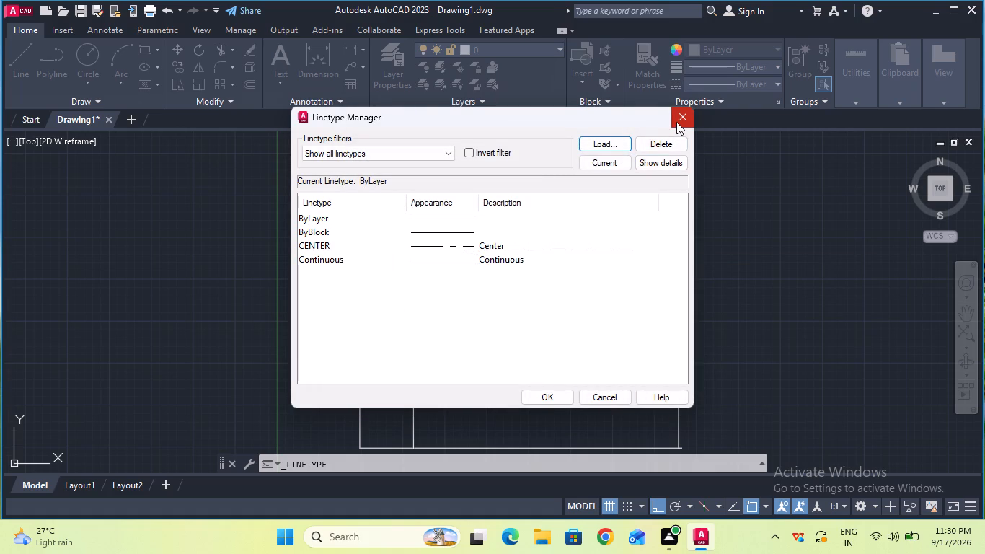
{"action": "left_click", "coordinate": [546, 392]}
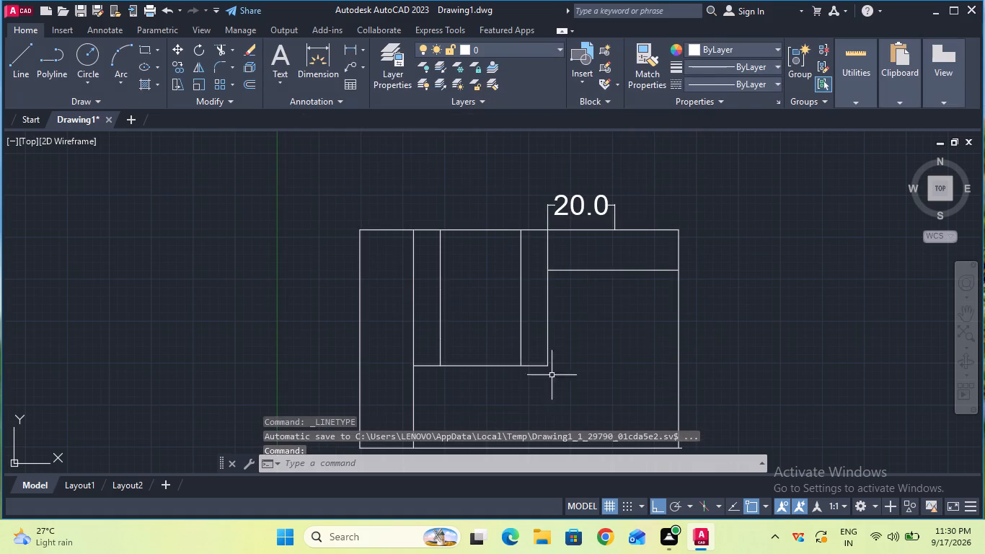
Draw a horizontal line in the CENTER linetype from the inner horizontal line's right end to the outline's right edge.
{"action": "scroll", "coordinate": [625, 327], "scroll_direction": "down", "scroll_amount": 2, "text": "ctrl"}
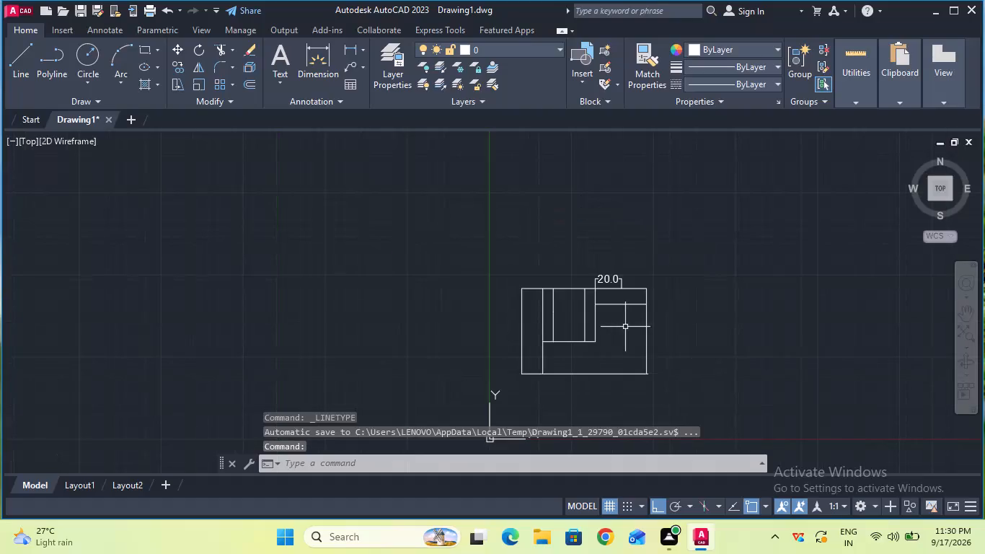
{"action": "scroll", "coordinate": [625, 327], "scroll_direction": "up", "scroll_amount": 2, "text": "ctrl"}
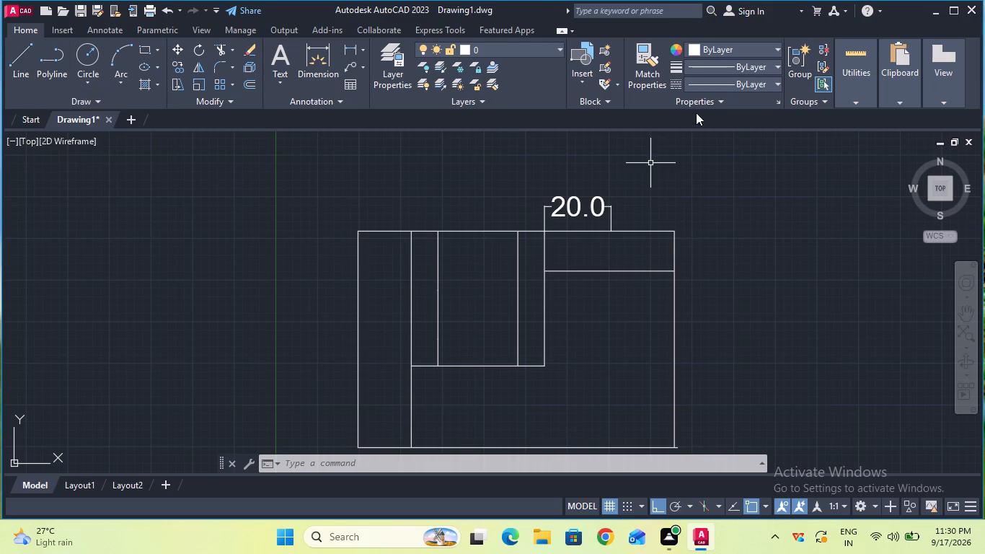
{"action": "left_click", "coordinate": [729, 88]}
{"action": "left_click", "coordinate": [743, 136]}
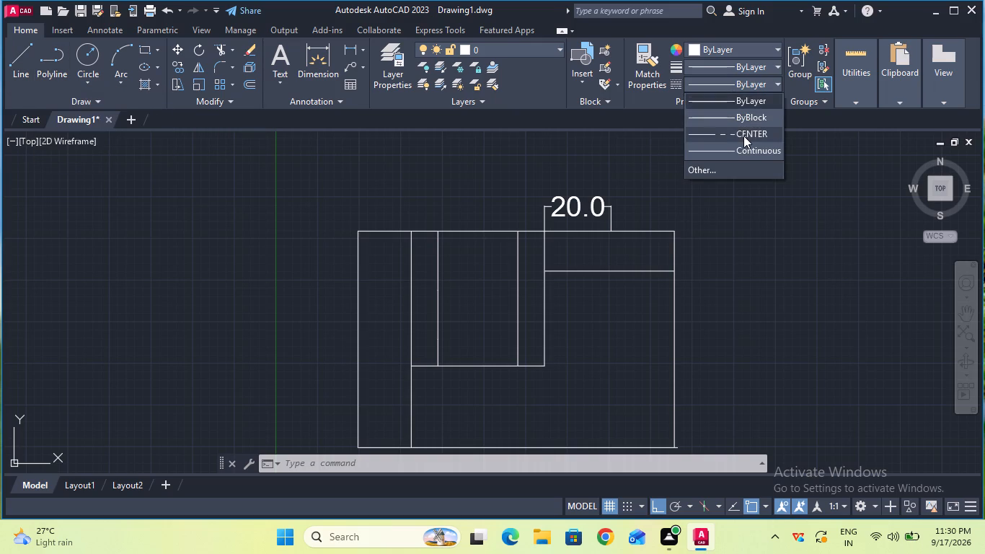
{"action": "left_click", "coordinate": [18, 70]}
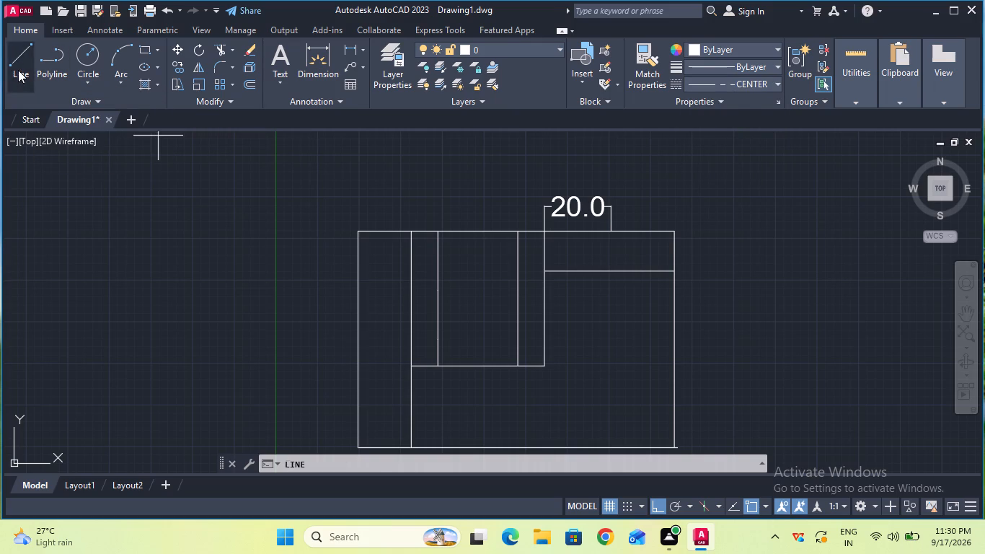
{"action": "left_click", "coordinate": [545, 365]}
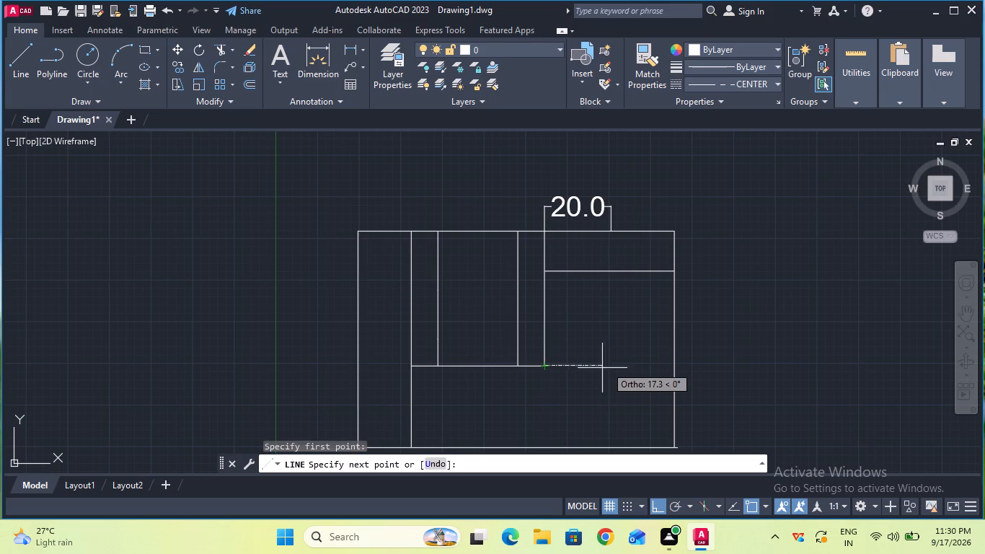
{"action": "left_click", "coordinate": [673, 370]}
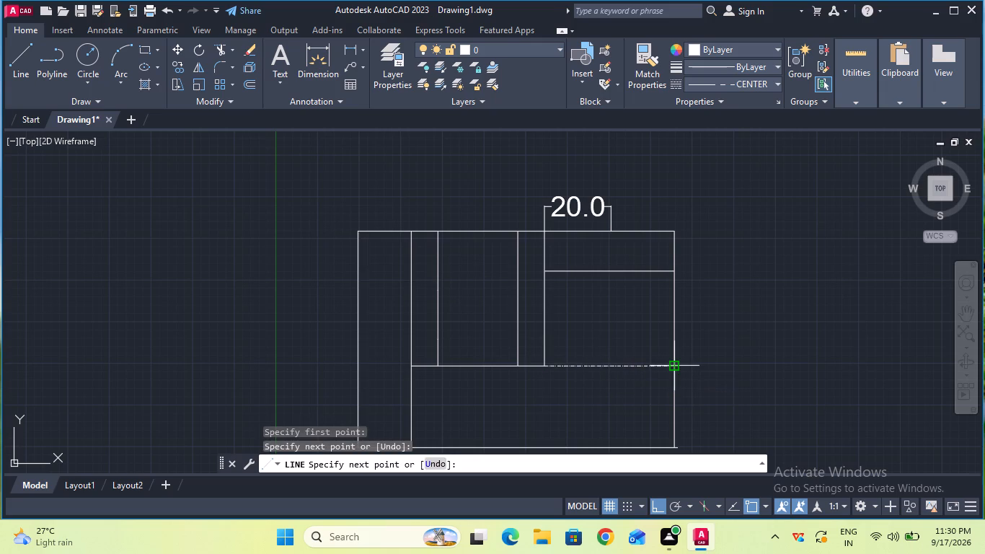
{"action": "key", "text": "Escape"}
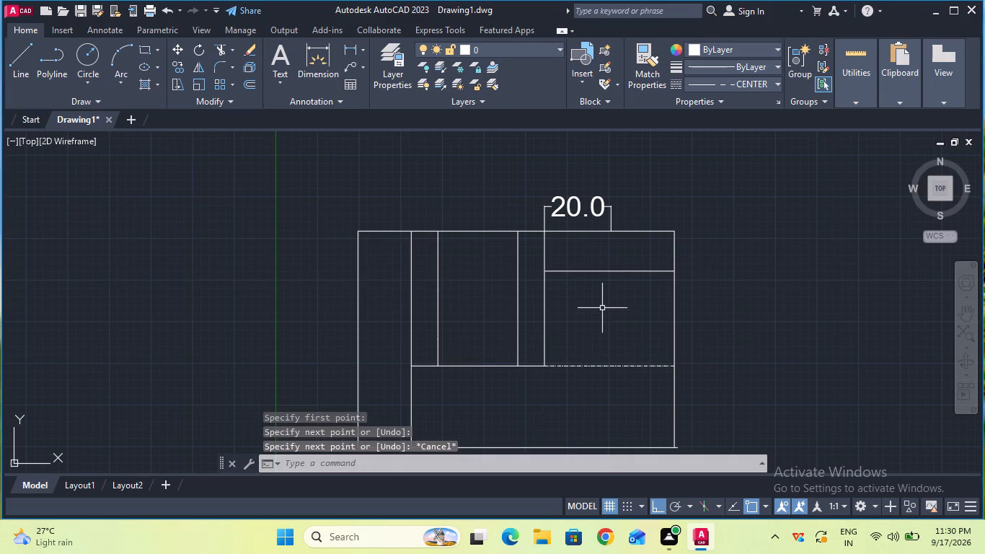
Draw a vertical CENTER-linetype line from the 20 mm reference dimension's right end down to the horizontal center line.
{"action": "left_click", "coordinate": [743, 76]}
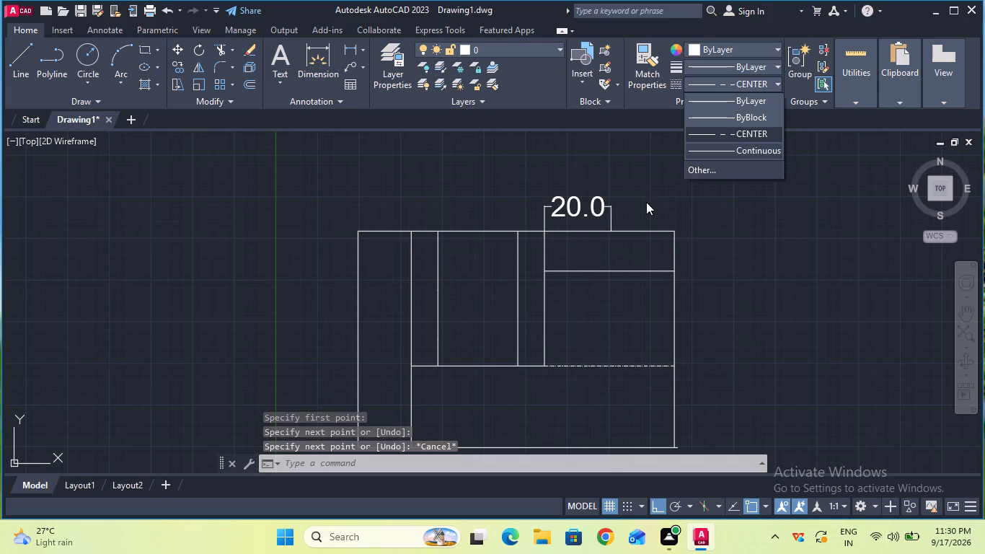
{"action": "left_click", "coordinate": [719, 136]}
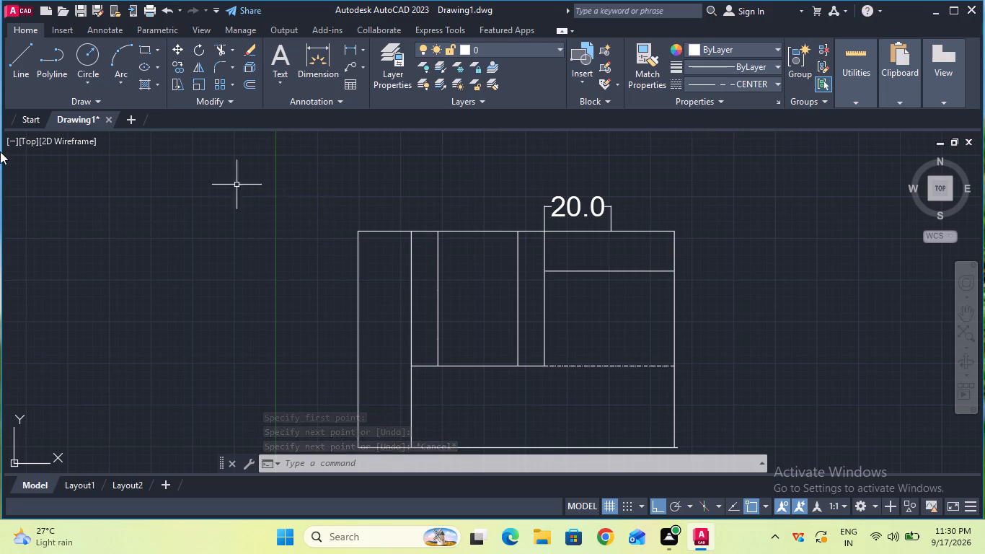
{"action": "left_click", "coordinate": [16, 72]}
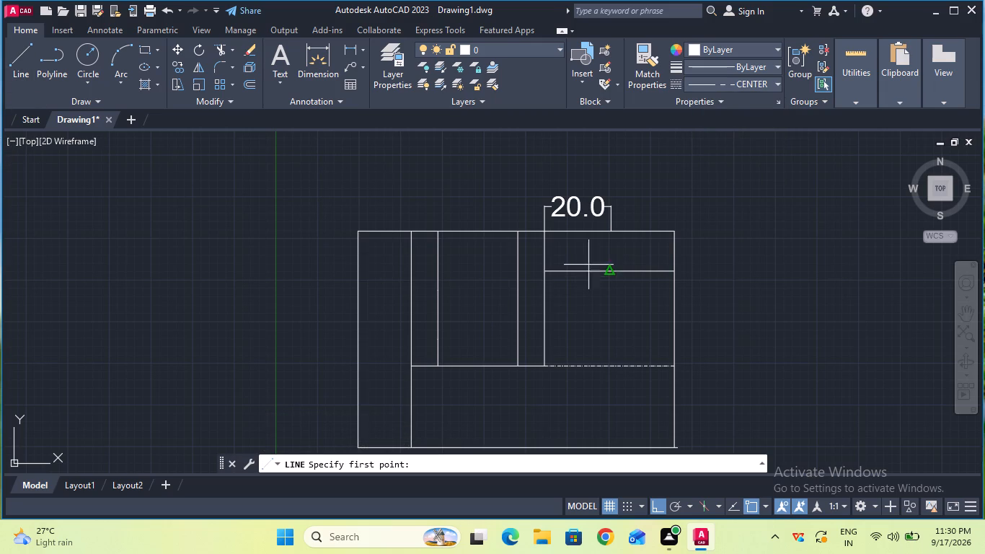
{"action": "left_click", "coordinate": [611, 224]}
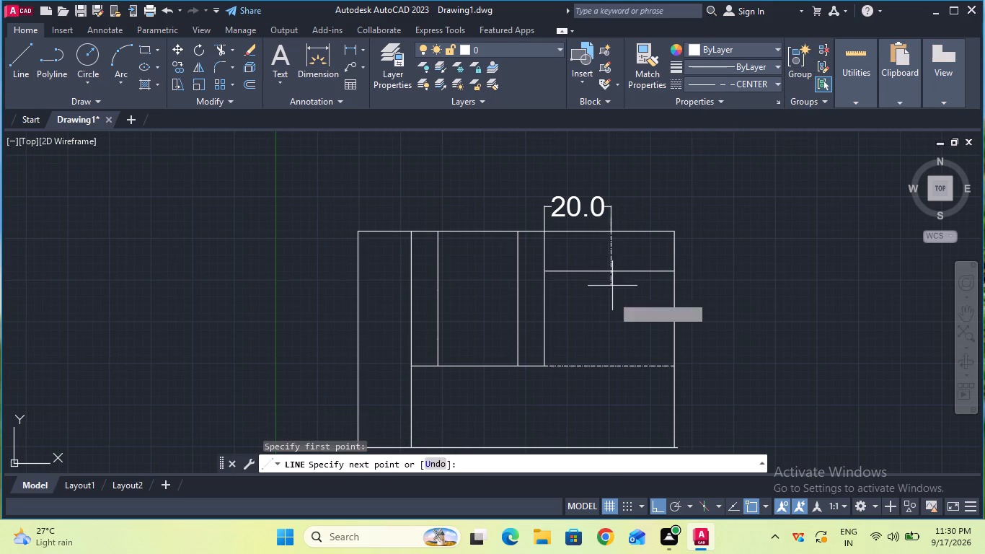
{"action": "left_click", "coordinate": [615, 365]}
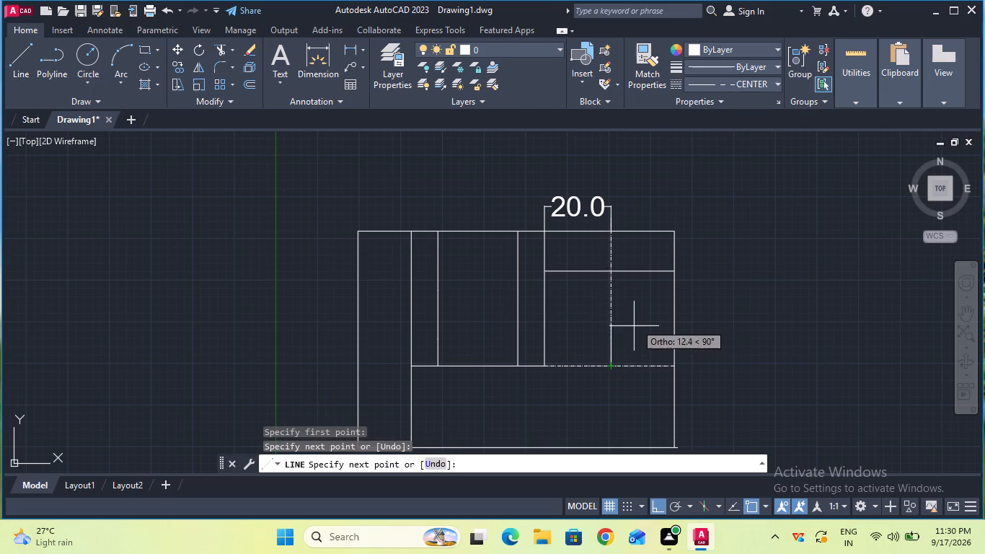
{"action": "key", "text": "Escape"}
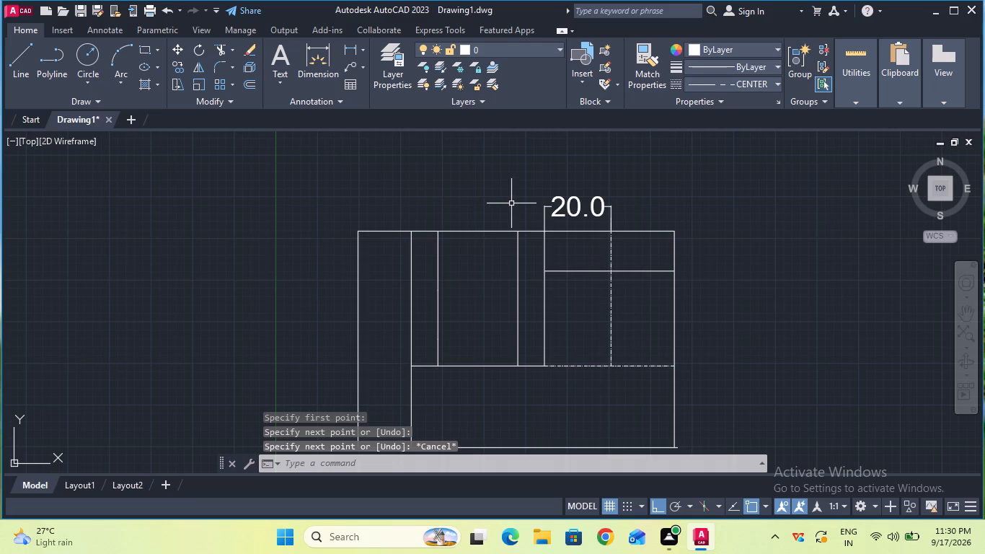
Erase the 20 mm reference dimension above the outline's top edge.
{"action": "left_click", "coordinate": [253, 47]}
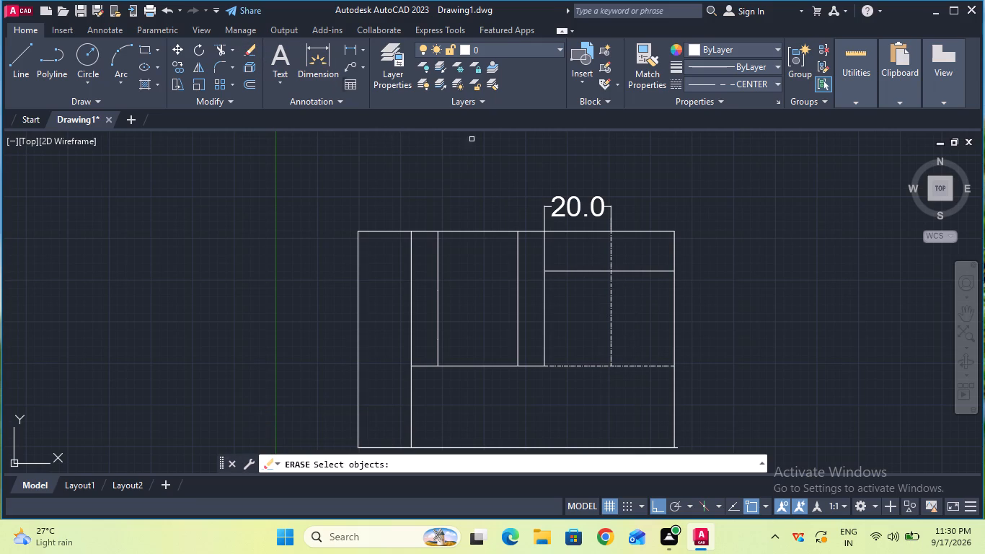
{"action": "left_click", "coordinate": [583, 206]}
{"action": "key", "text": "Return"}
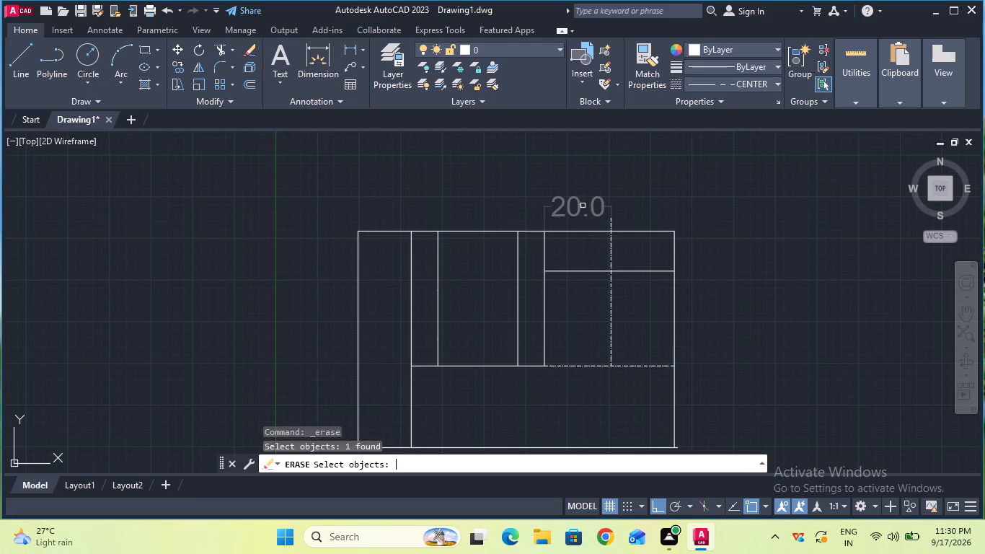
Trim the vertical center line's portions above the short horizontal line in the outline's upper-right area.
{"action": "left_click", "coordinate": [224, 50]}
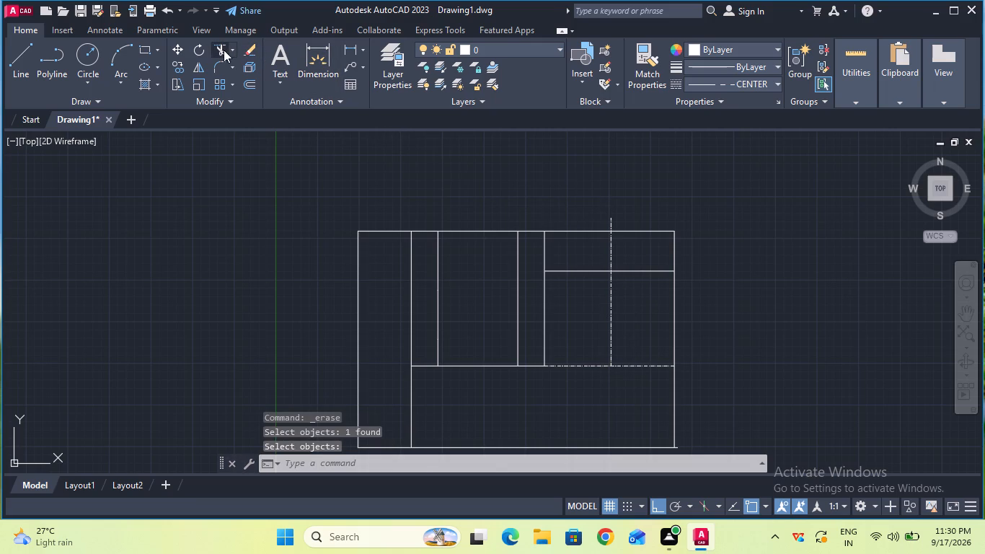
{"action": "left_click", "coordinate": [611, 219]}
{"action": "left_click", "coordinate": [613, 241]}
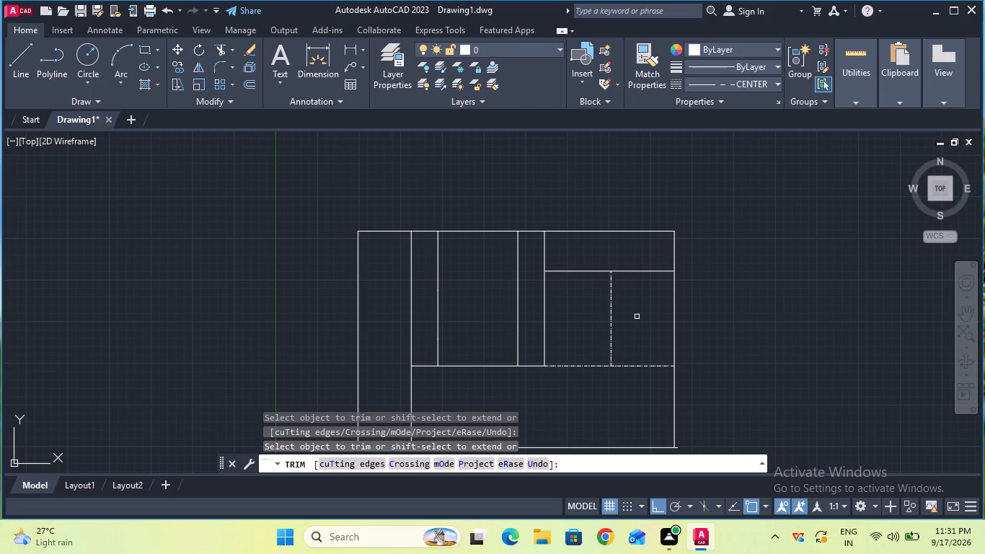
{"action": "key", "text": "Escape"}
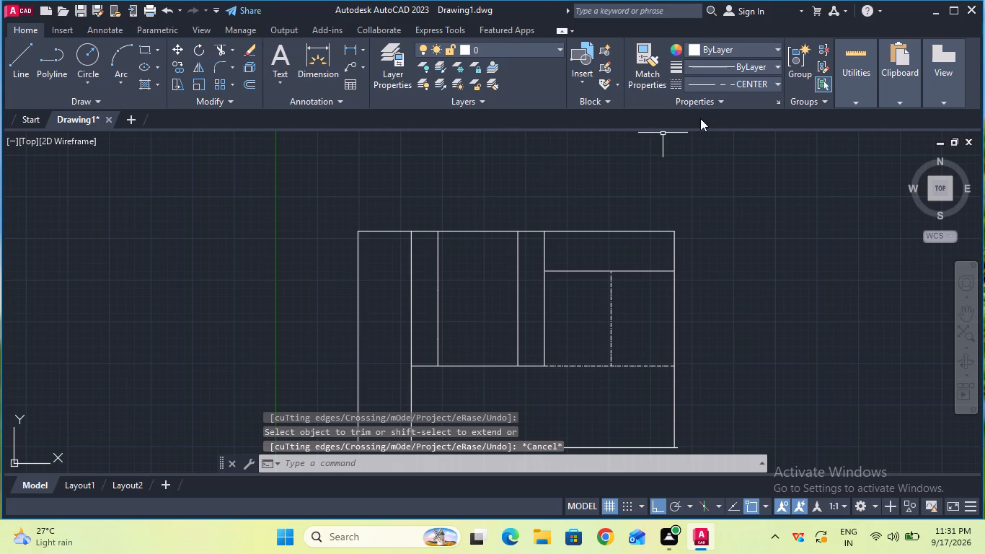
Set the current linetype to ByBlock and draw a circle of radius 8 centered where the two center lines meet.
{"action": "left_click", "coordinate": [725, 87]}
{"action": "left_click", "coordinate": [729, 117]}
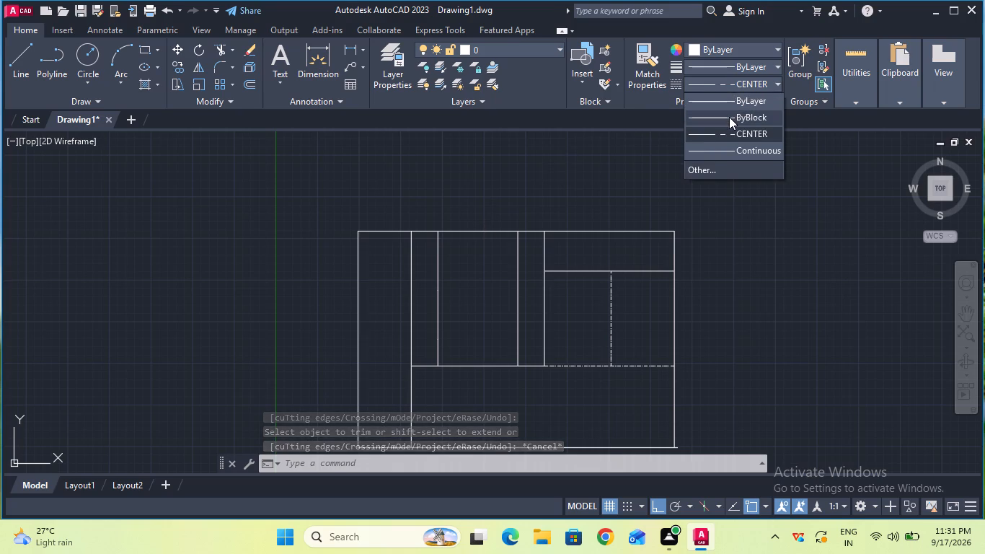
{"action": "left_click", "coordinate": [92, 59]}
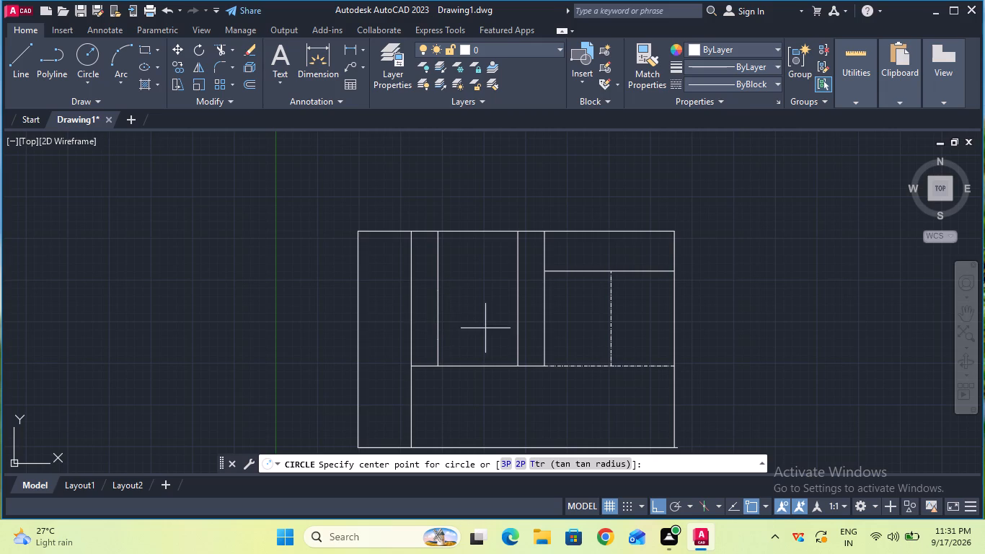
{"action": "left_click", "coordinate": [611, 369]}
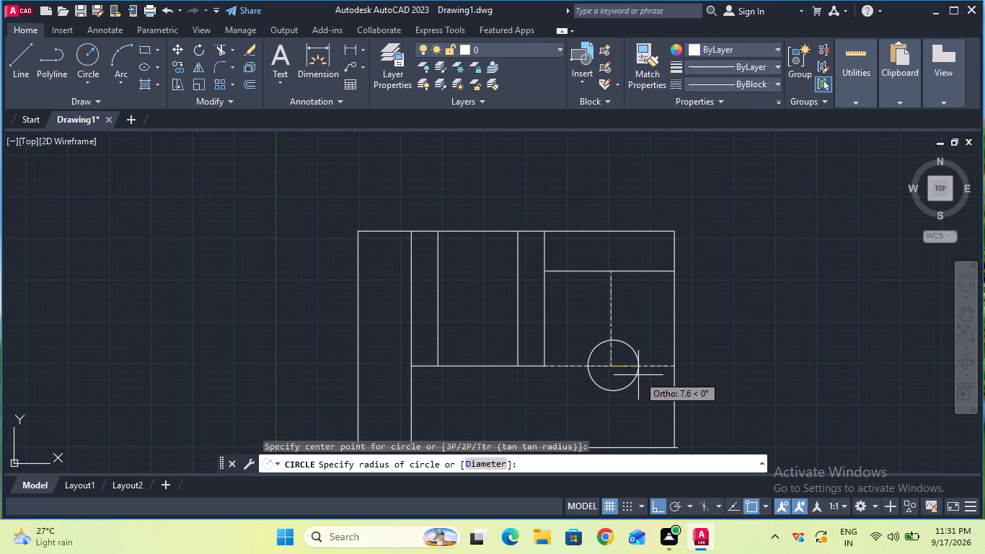
{"action": "key", "text": "8"}
{"action": "key", "text": "Return"}
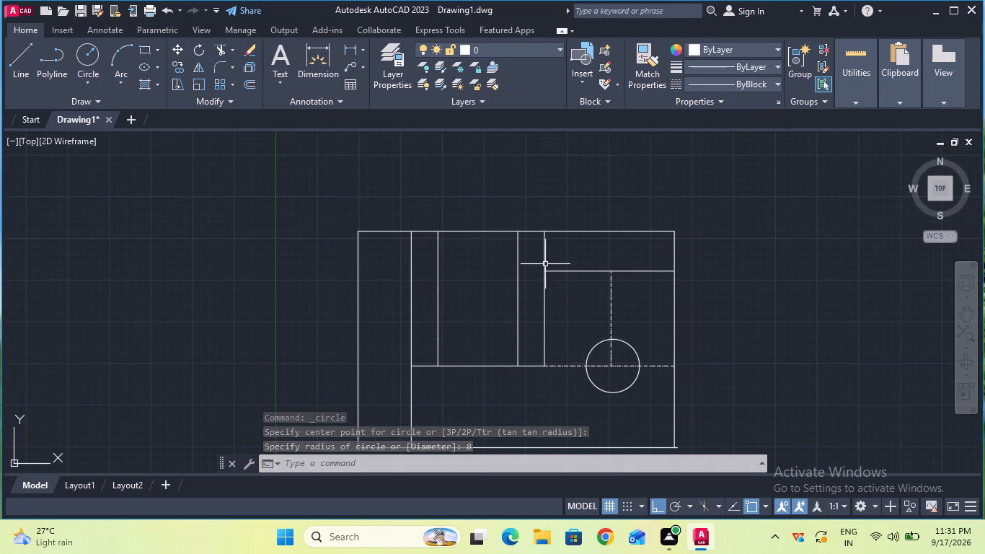
Trim away all segments of the horizontal and vertical center lines inside and outside the circle.
{"action": "left_click", "coordinate": [224, 46]}
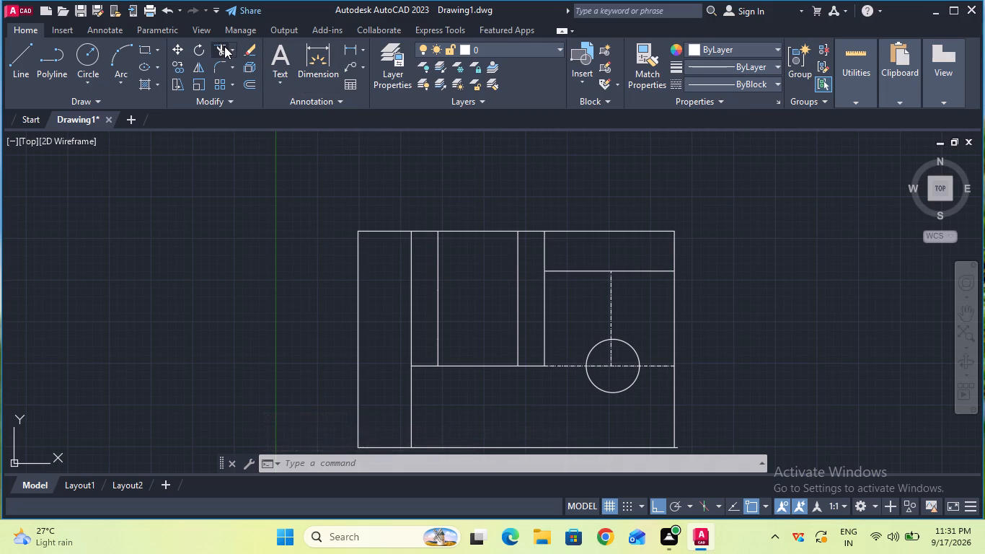
{"action": "left_click", "coordinate": [565, 366]}
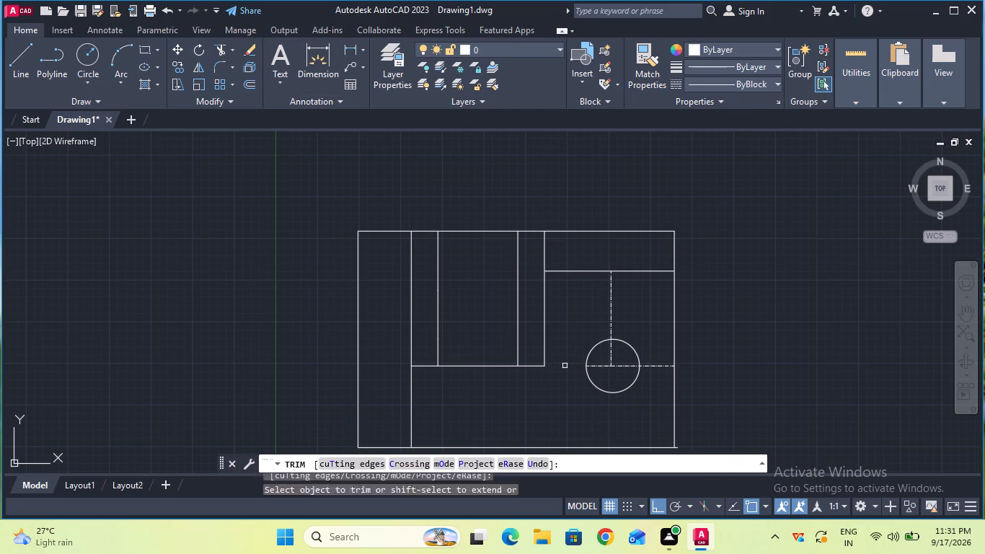
{"action": "left_click", "coordinate": [609, 327]}
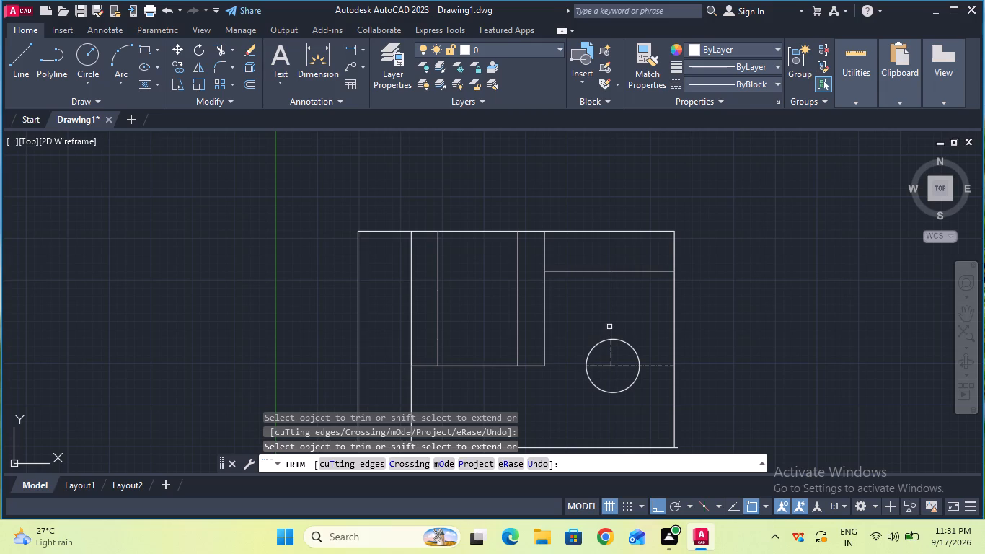
{"action": "left_click", "coordinate": [611, 353]}
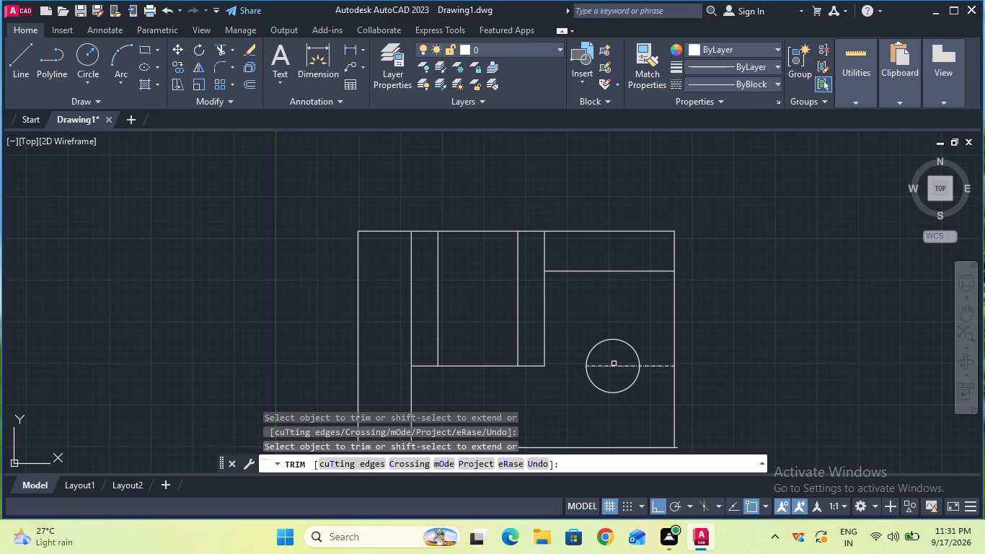
{"action": "left_click", "coordinate": [614, 364]}
{"action": "left_click", "coordinate": [614, 369]}
{"action": "left_click", "coordinate": [655, 366]}
{"action": "key", "text": "Escape"}
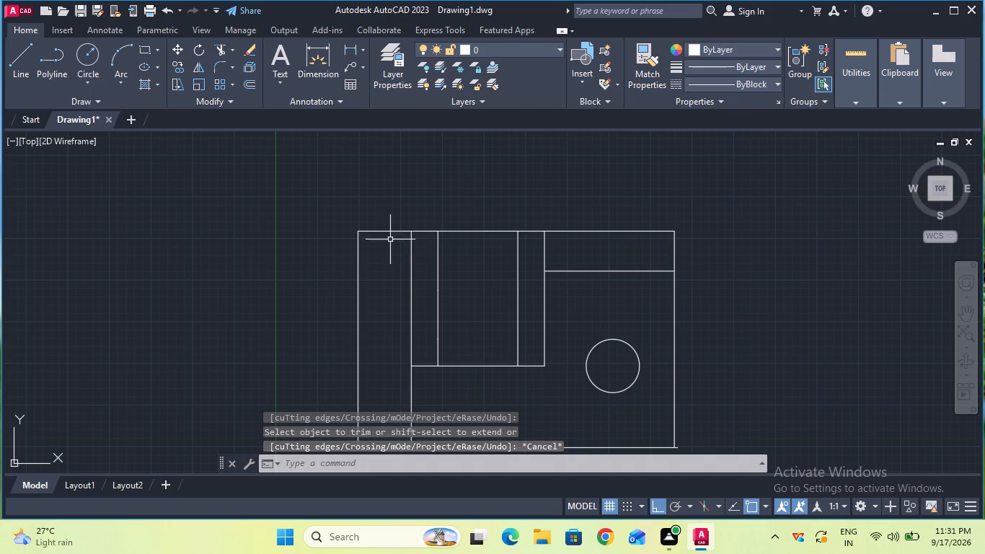
Draw two horizontal lines from the circle's top and bottom points to the outline's right edge.
{"action": "left_click", "coordinate": [25, 60]}
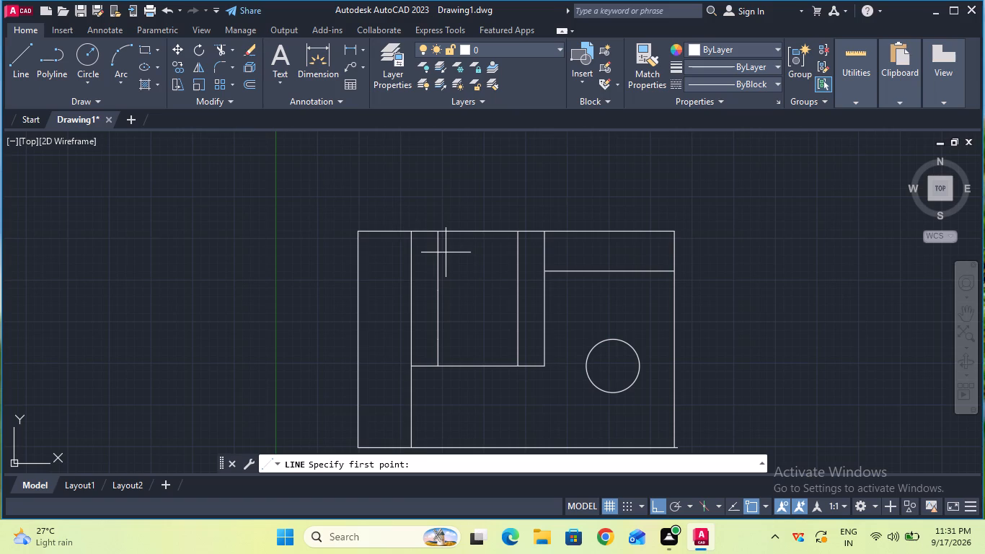
{"action": "left_click", "coordinate": [611, 337]}
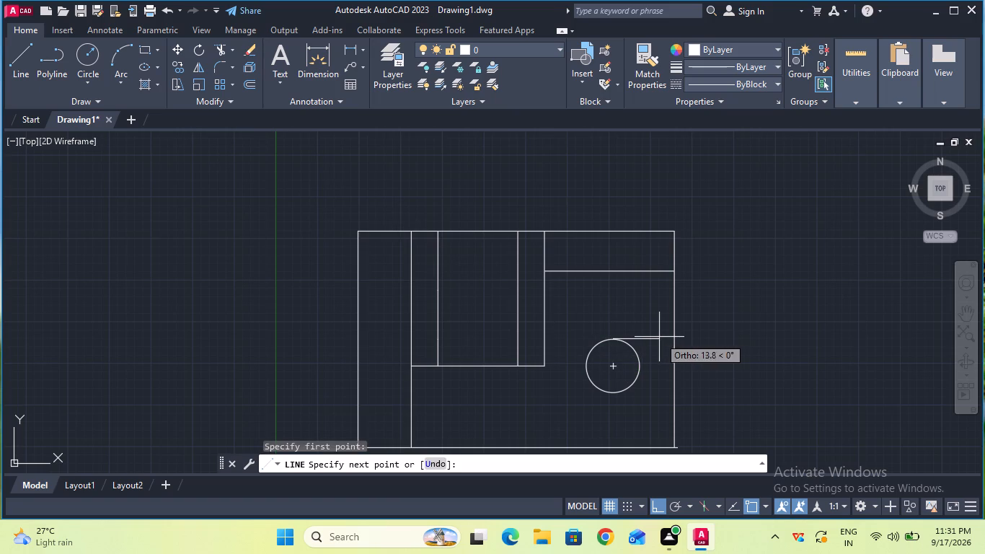
{"action": "left_click", "coordinate": [677, 338]}
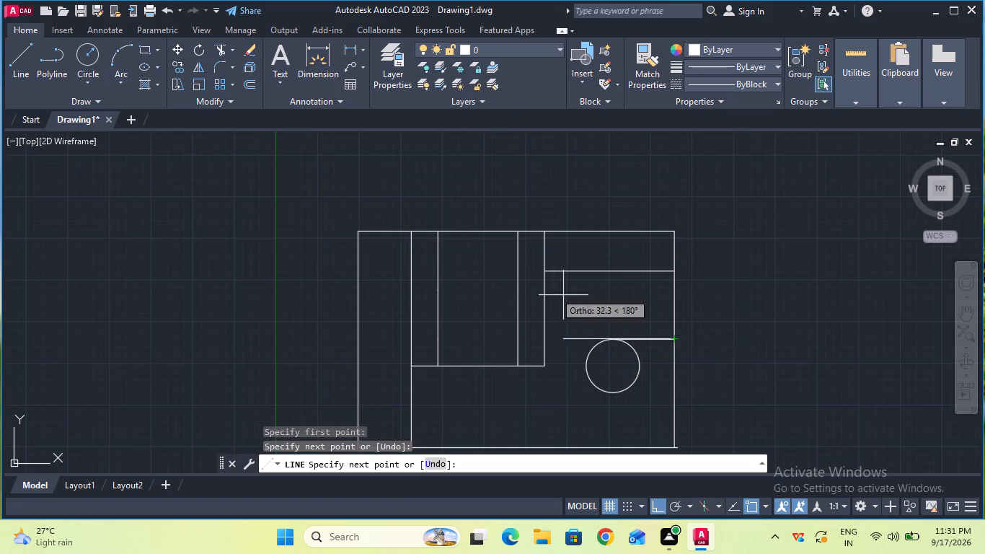
{"action": "key", "text": "Escape"}
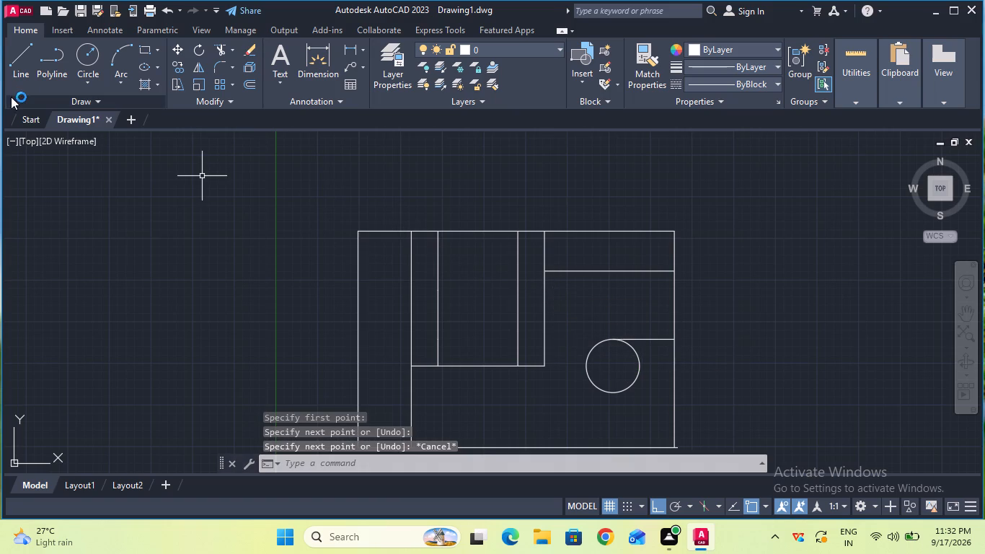
{"action": "left_click", "coordinate": [21, 76]}
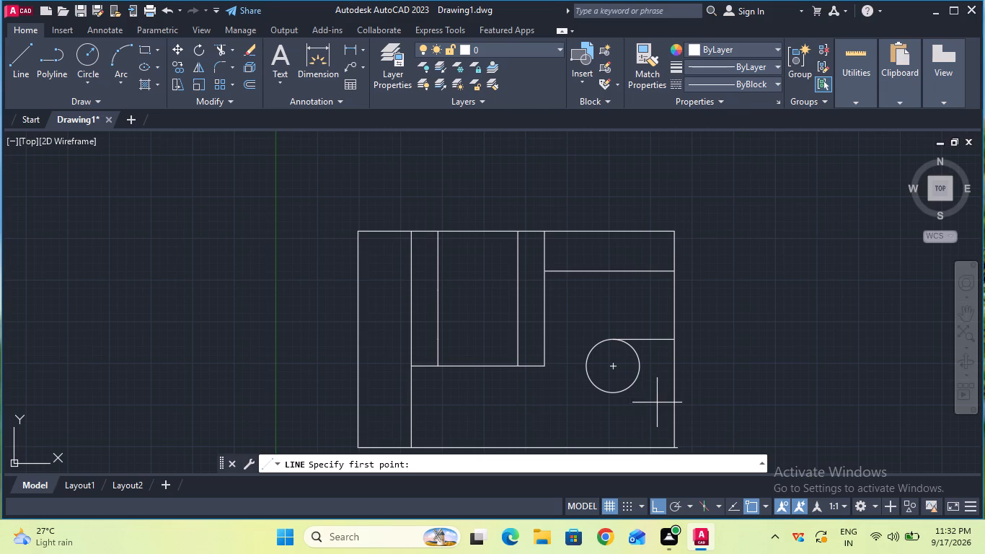
{"action": "left_click", "coordinate": [611, 395]}
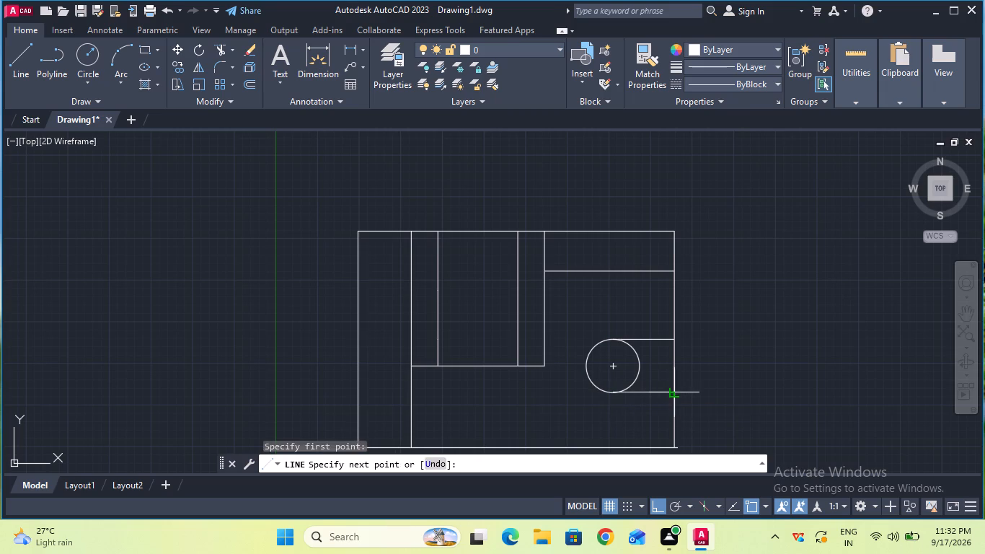
{"action": "left_click", "coordinate": [675, 391]}
{"action": "key", "text": "Escape"}
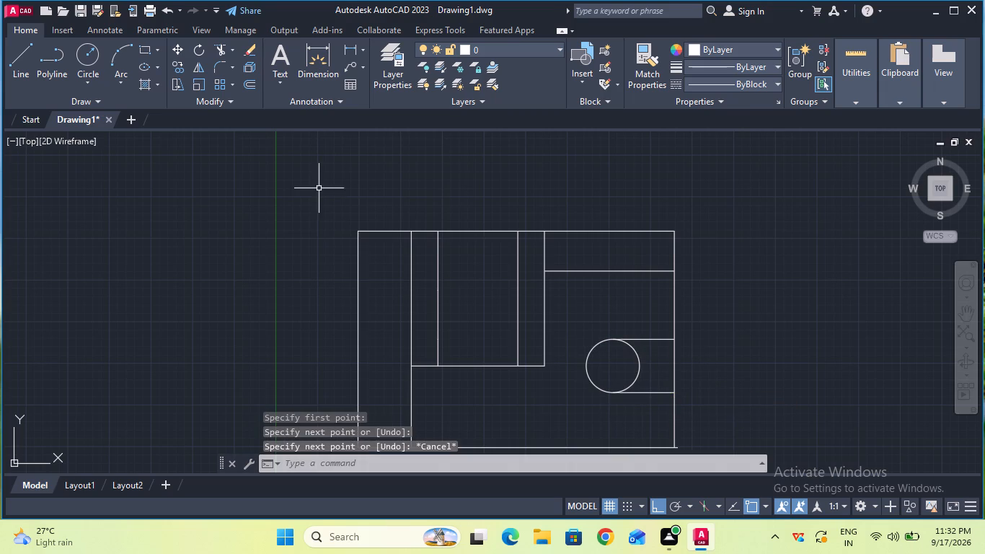
Trim the circle's right half between the two horizontal lines to form an open, round-ended slot.
{"action": "left_click", "coordinate": [216, 55]}
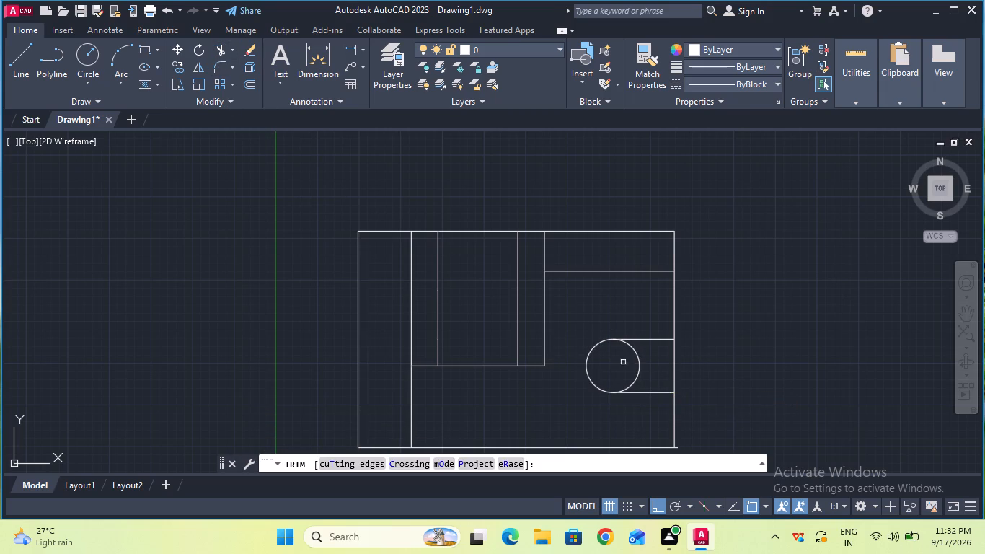
{"action": "left_click", "coordinate": [639, 369]}
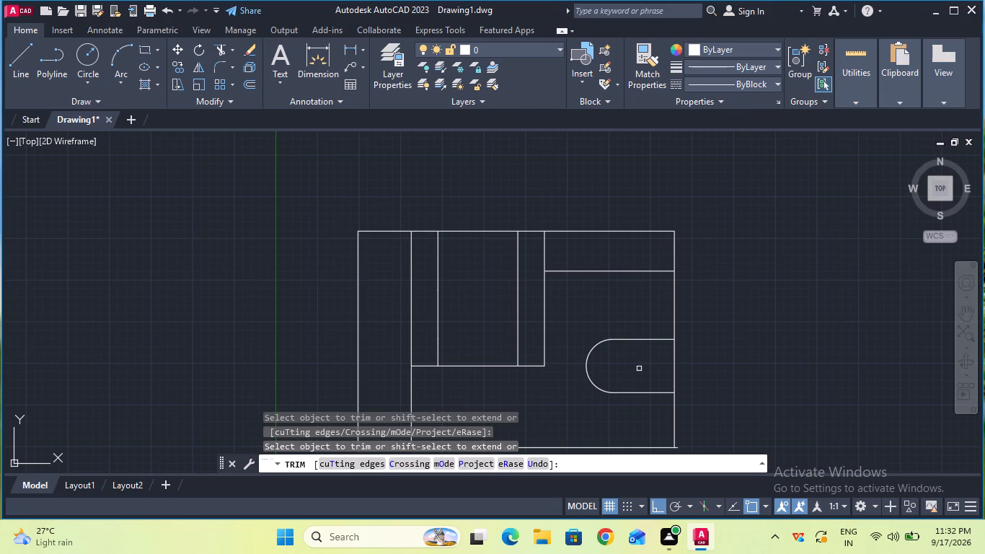
{"action": "key", "text": "Escape"}
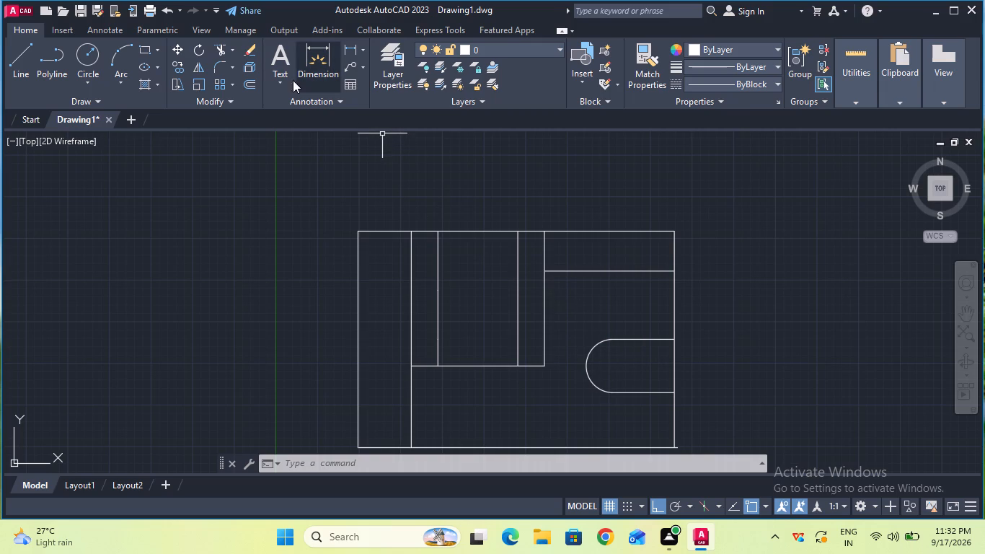
Measure the horizontal distance from the slot's rounded end to the inner horizontal line's right end.
{"action": "left_click", "coordinate": [355, 50]}
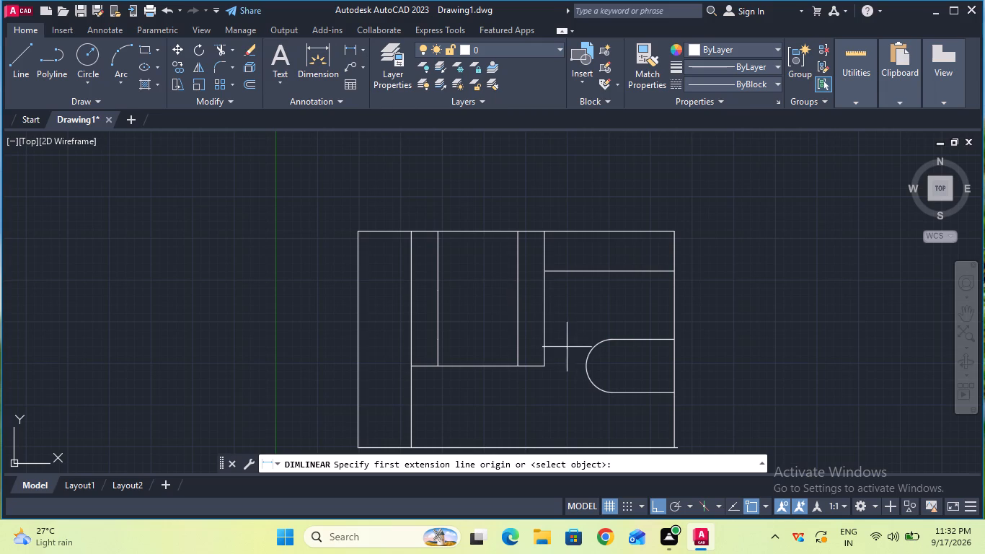
{"action": "left_click", "coordinate": [584, 369]}
{"action": "left_click", "coordinate": [543, 366]}
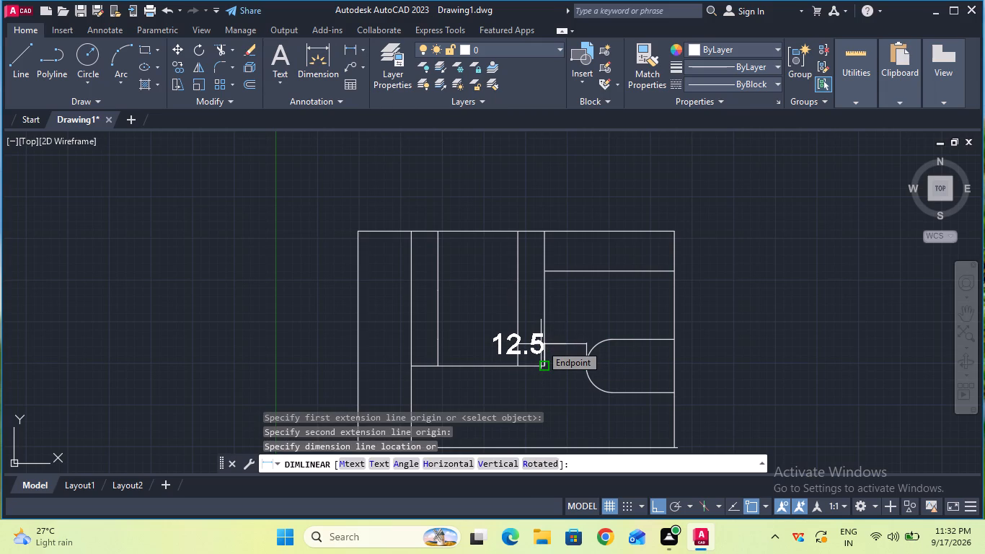
{"action": "key", "text": "Escape"}
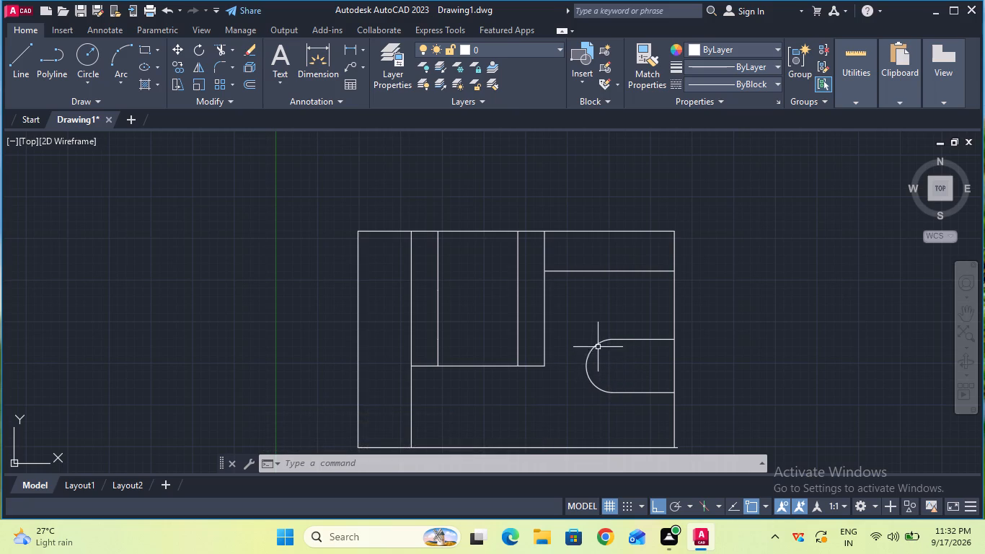
Trim the outline's right edge between the slot's two horizontal lines to open the slot's mouth.
{"action": "left_click", "coordinate": [218, 48]}
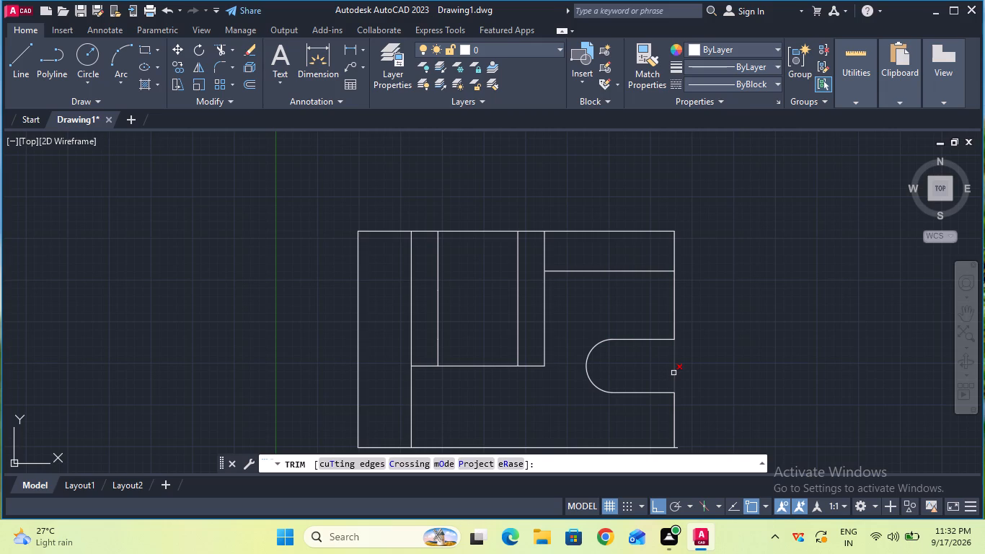
{"action": "left_click", "coordinate": [673, 373]}
{"action": "key", "text": "Escape"}
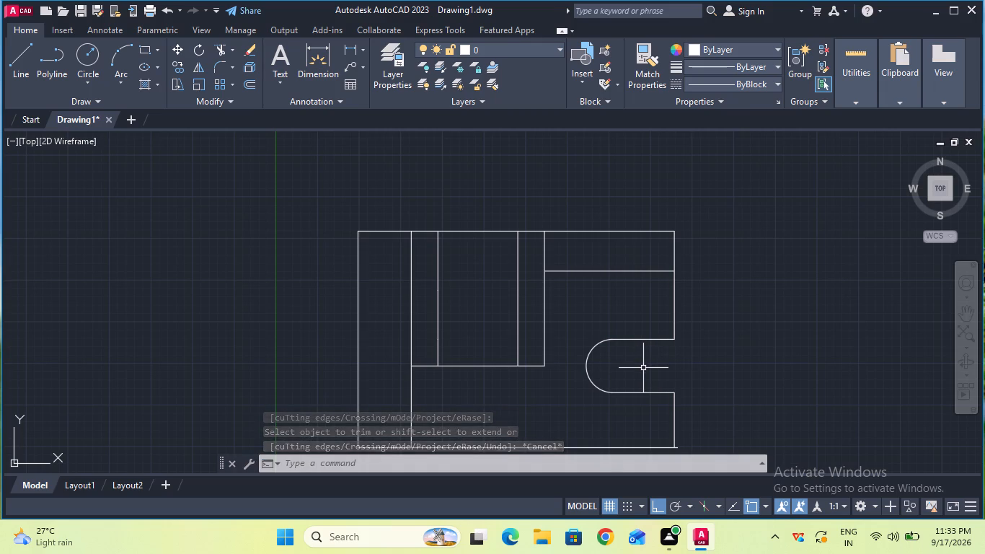
Join all the lines and the arc of the whole view into polylines.
{"action": "scroll", "coordinate": [644, 367], "scroll_direction": "down", "scroll_amount": 3, "text": "ctrl"}
{"action": "scroll", "coordinate": [644, 367], "scroll_direction": "up", "scroll_amount": 2, "text": "ctrl"}
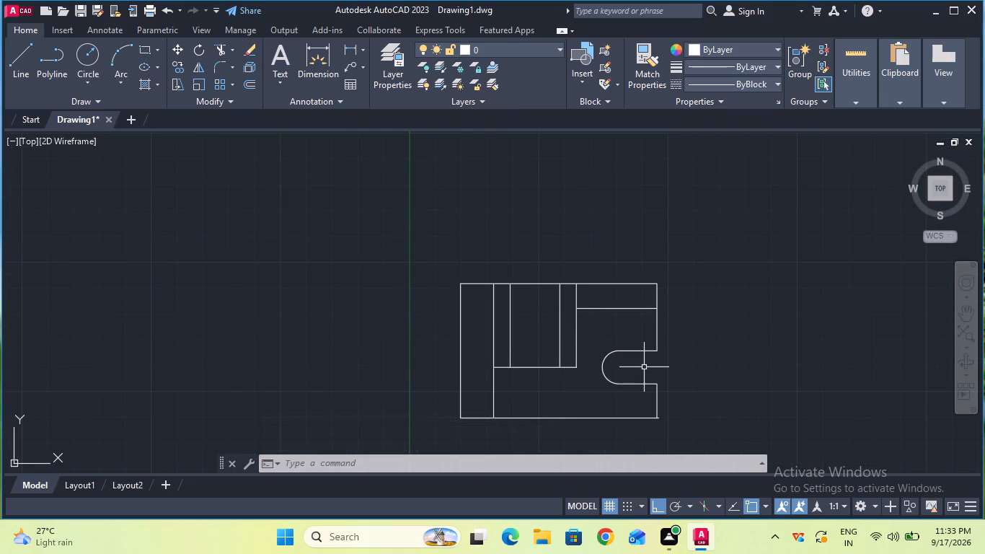
{"action": "left_click", "coordinate": [432, 250]}
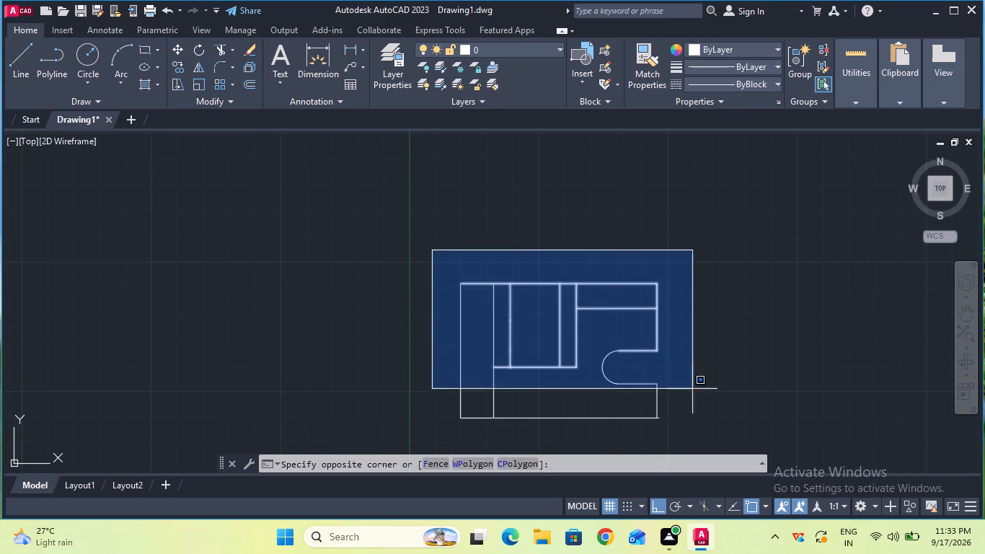
{"action": "left_click", "coordinate": [702, 425]}
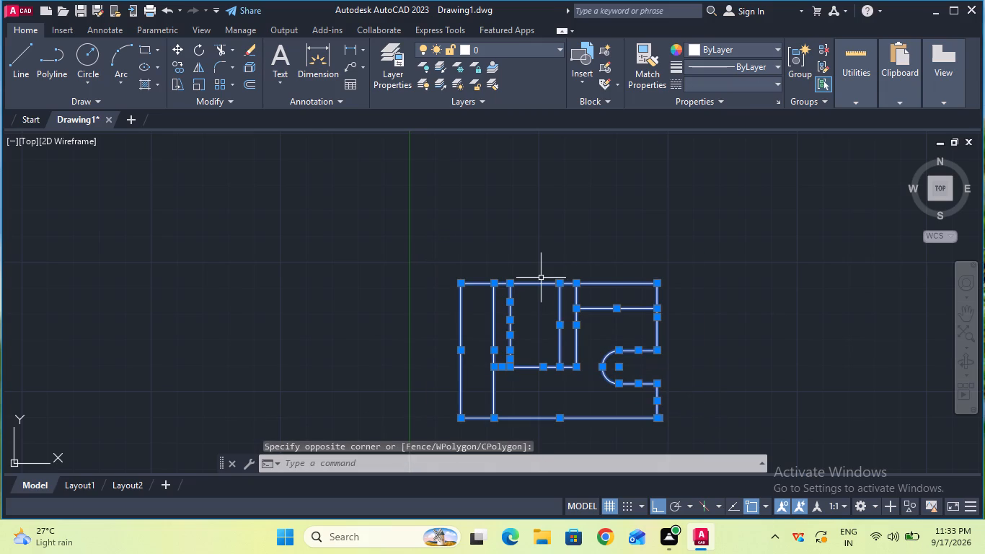
{"action": "type", "text": "join"}
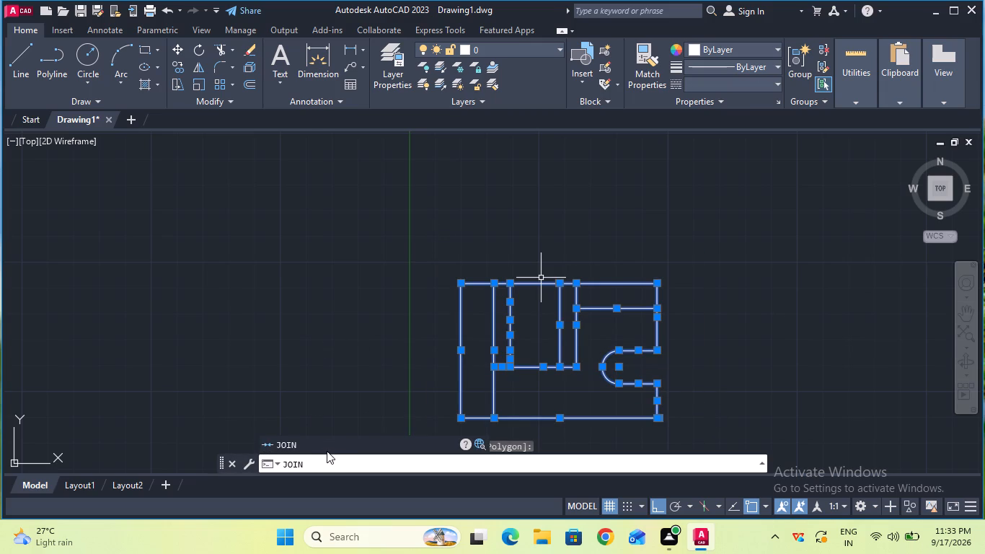
{"action": "left_click", "coordinate": [327, 448]}
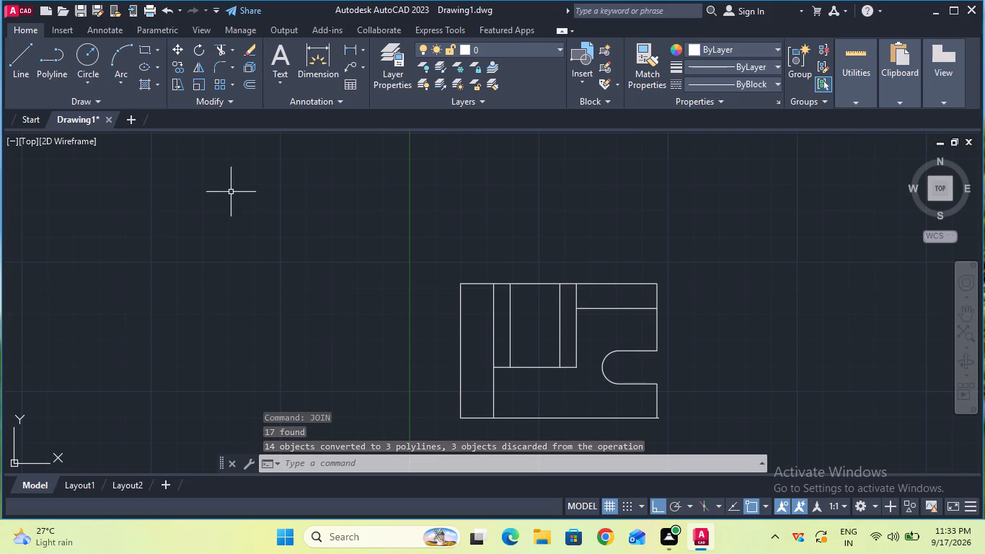
Move the whole view straight up to free the space below it.
{"action": "left_click", "coordinate": [437, 243]}
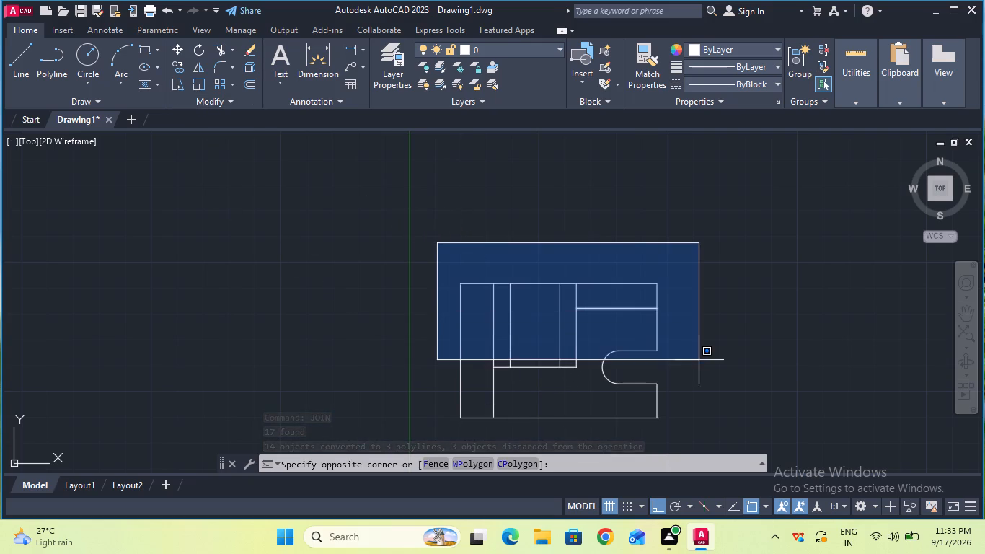
{"action": "left_click", "coordinate": [707, 443]}
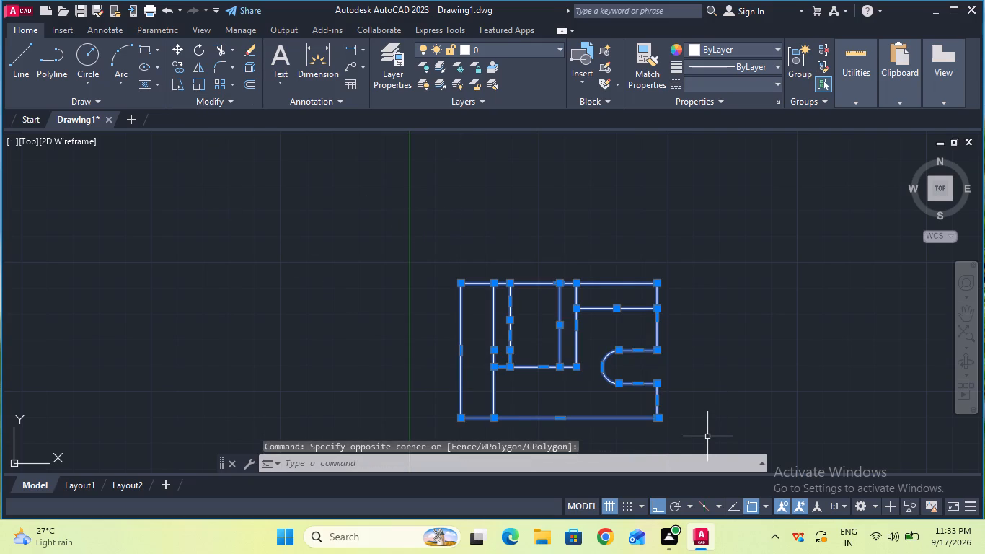
{"action": "left_click", "coordinate": [182, 50]}
{"action": "left_click", "coordinate": [560, 327]}
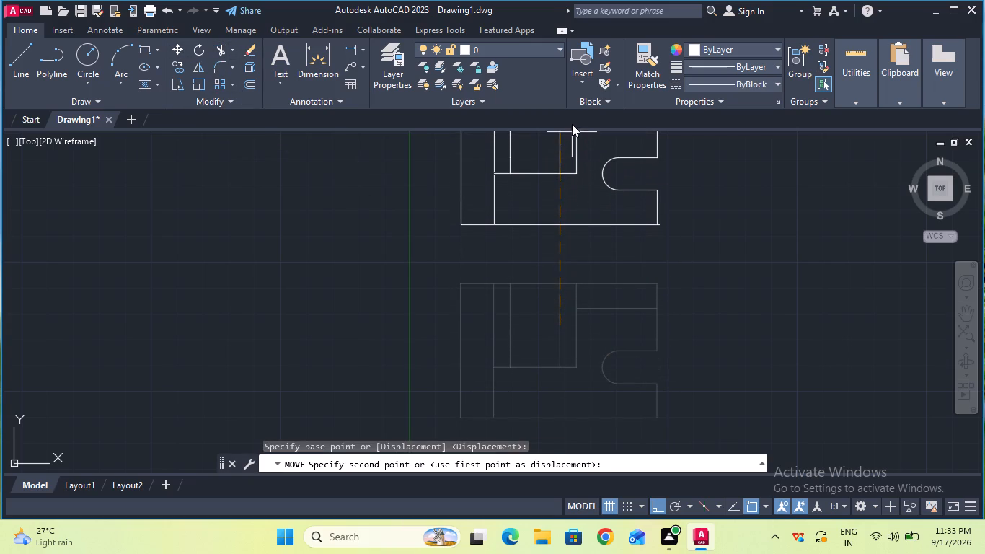
{"action": "left_click", "coordinate": [570, 142]}
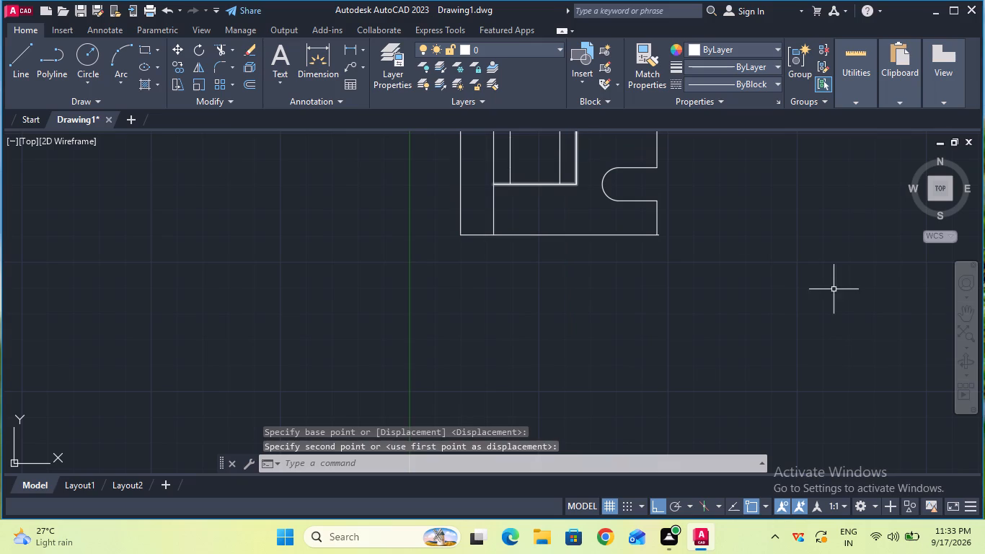
Set the linetype to CENTER and draw a vertical projection line downward from the outline's bottom-left corner.
{"action": "left_click", "coordinate": [962, 317]}
{"action": "left_click_drag", "start_coordinate": [842, 260], "coordinate": [868, 366]}
{"action": "key", "text": "Escape"}
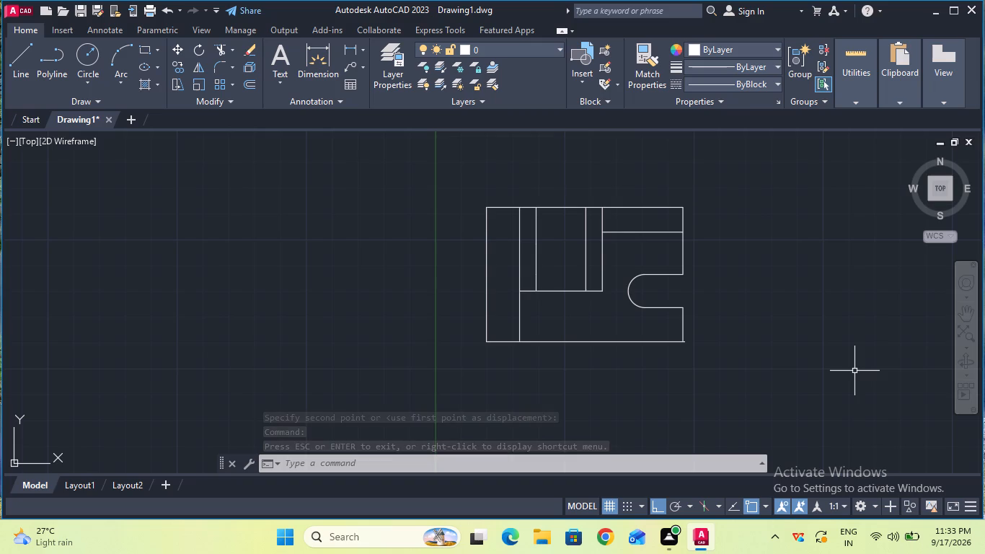
{"action": "left_click", "coordinate": [968, 314]}
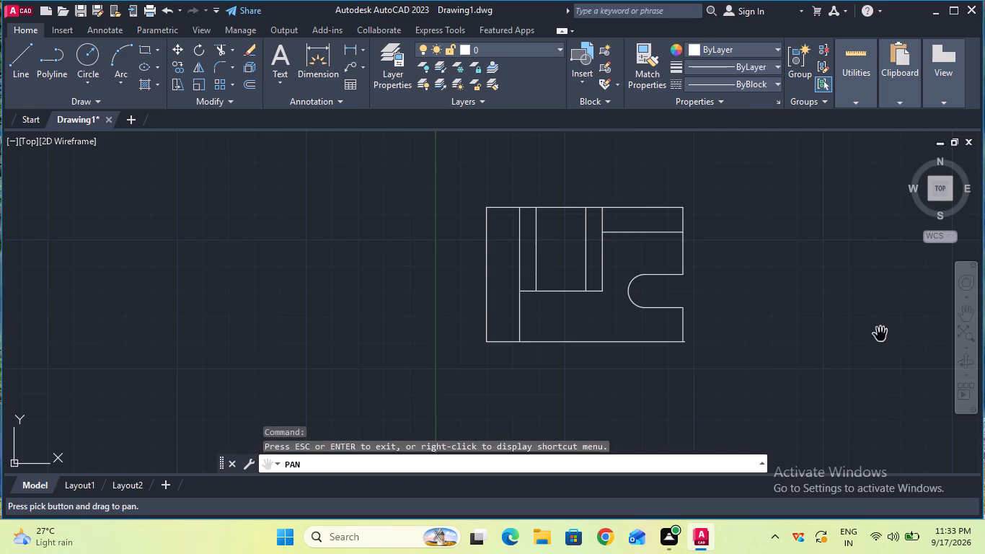
{"action": "left_click_drag", "start_coordinate": [829, 356], "coordinate": [821, 285]}
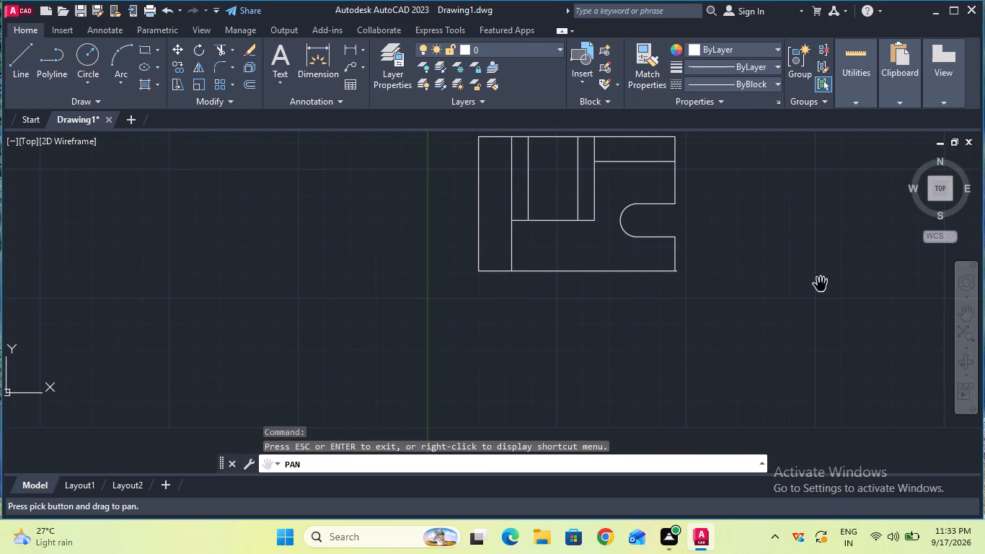
{"action": "key", "text": "Escape"}
{"action": "left_click", "coordinate": [11, 64]}
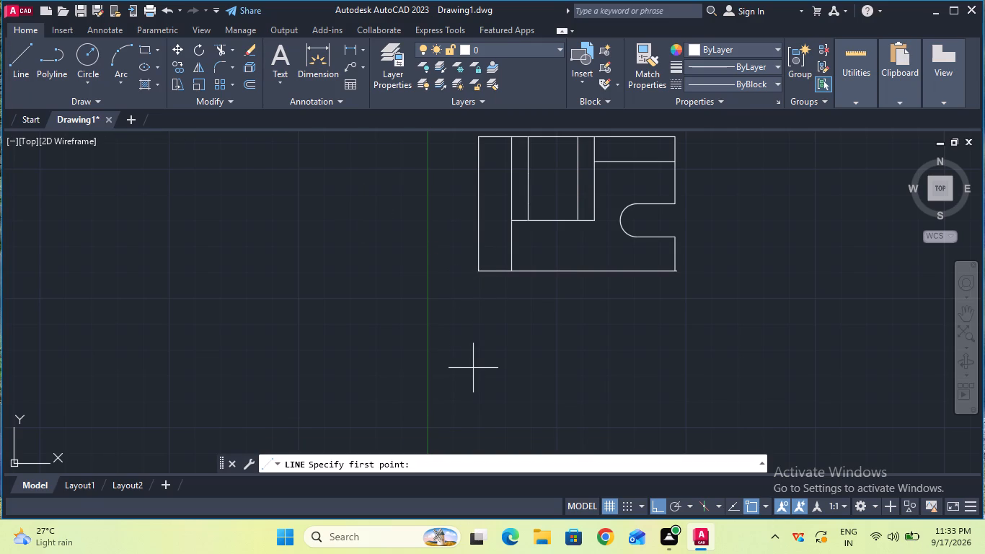
{"action": "key", "text": "Escape"}
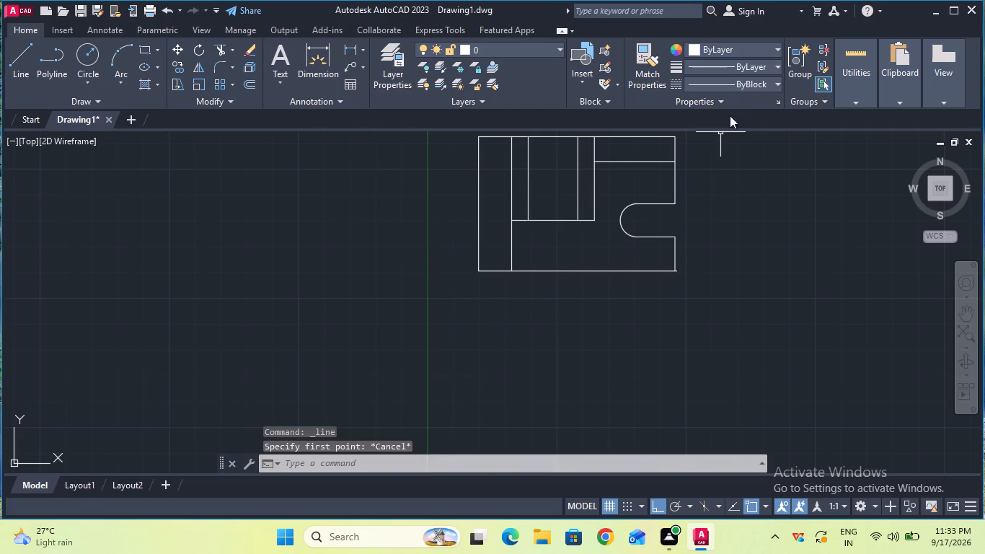
{"action": "left_click", "coordinate": [741, 82]}
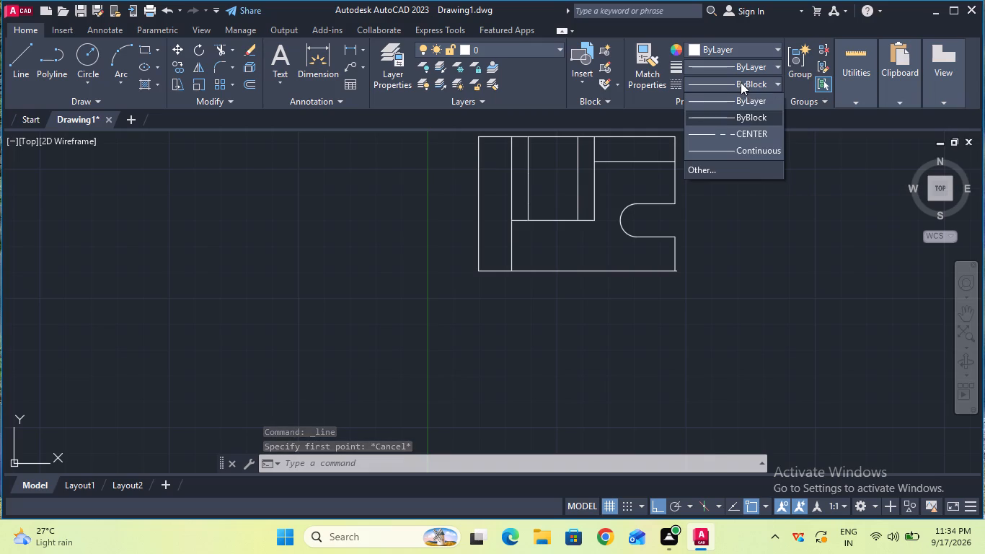
{"action": "left_click", "coordinate": [739, 134]}
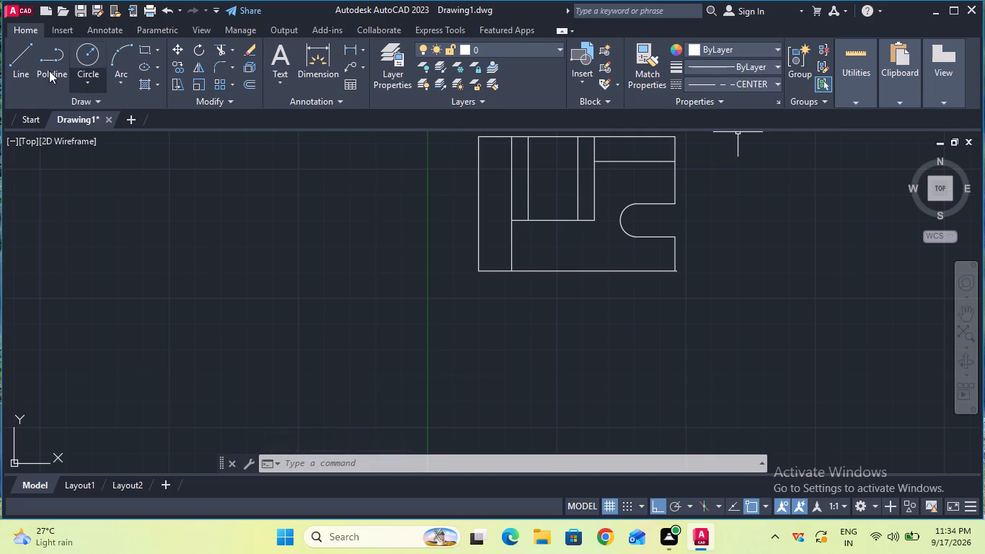
{"action": "left_click", "coordinate": [17, 63]}
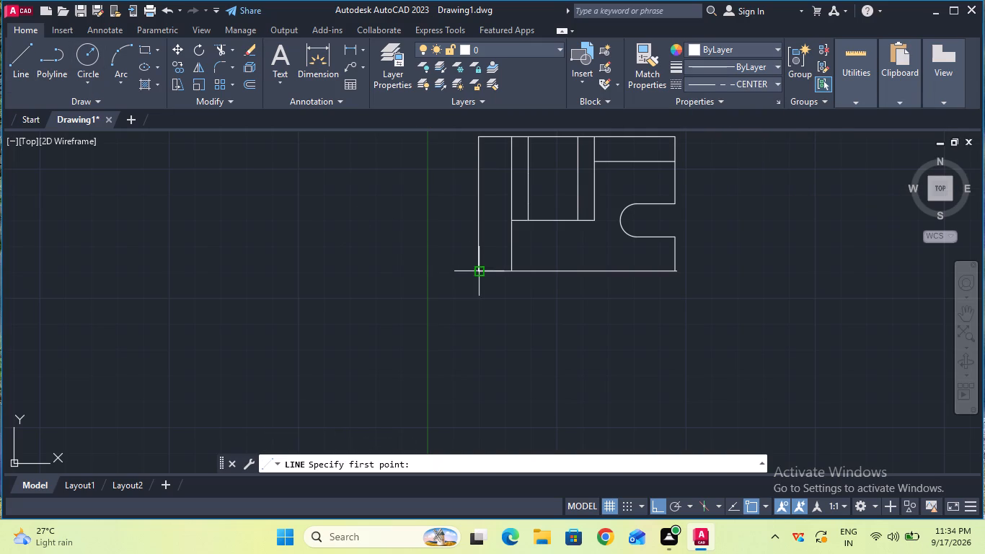
{"action": "left_click", "coordinate": [478, 269]}
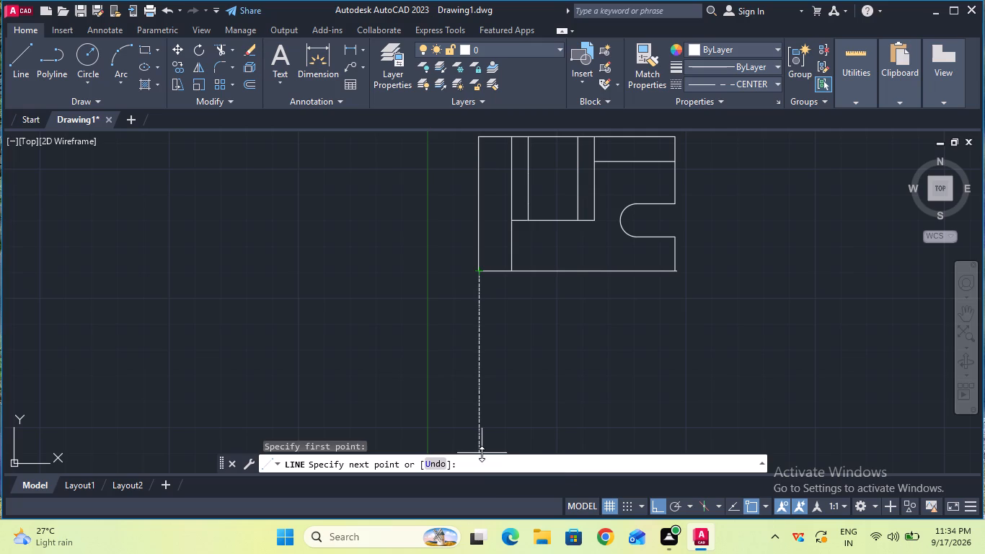
{"action": "left_click", "coordinate": [481, 451]}
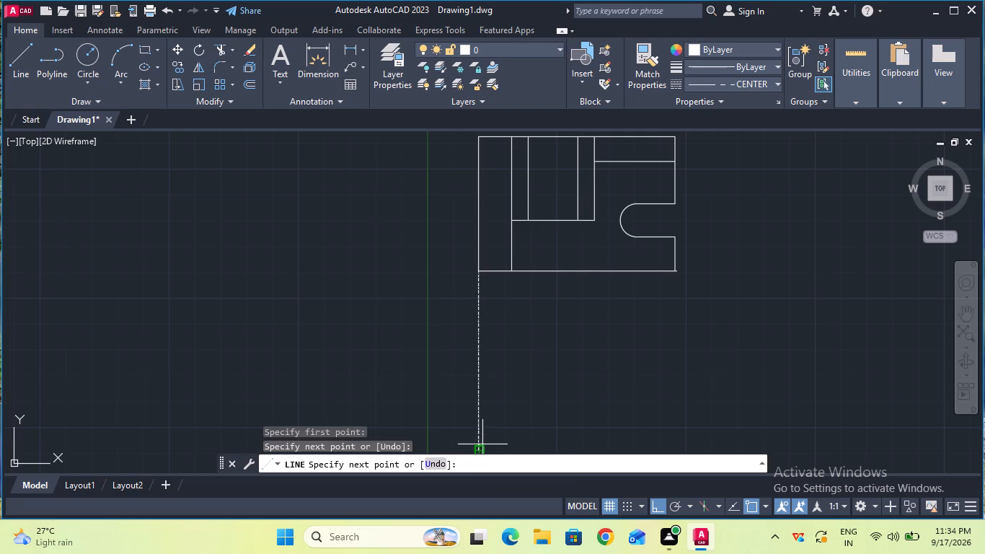
{"action": "key", "text": "Escape"}
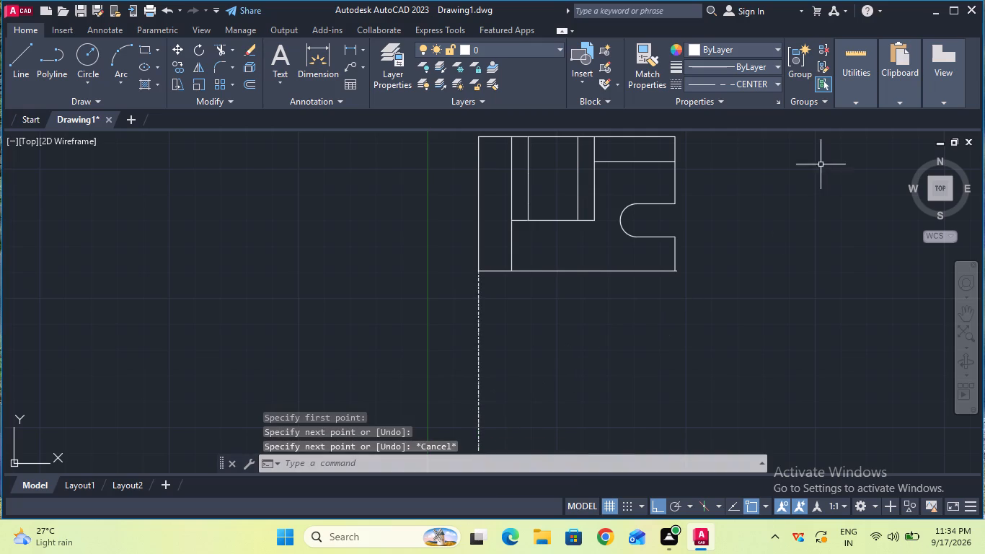
Set the linetype to ByBlock and draw a 96 mm horizontal line rightward from the projection line's lower end.
{"action": "left_click", "coordinate": [767, 84]}
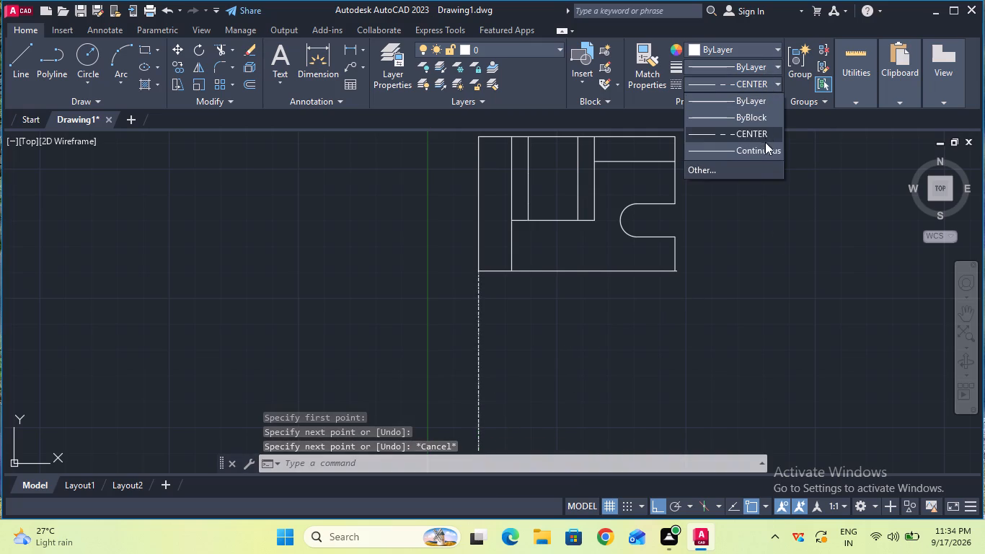
{"action": "left_click", "coordinate": [760, 111]}
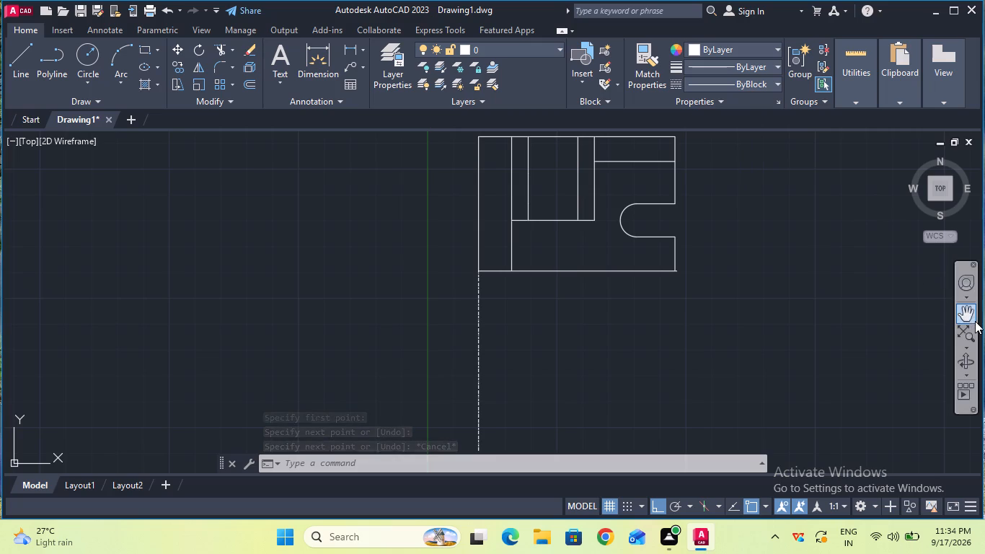
{"action": "left_click", "coordinate": [970, 316]}
{"action": "left_click_drag", "start_coordinate": [821, 327], "coordinate": [813, 267]}
{"action": "key", "text": "Escape"}
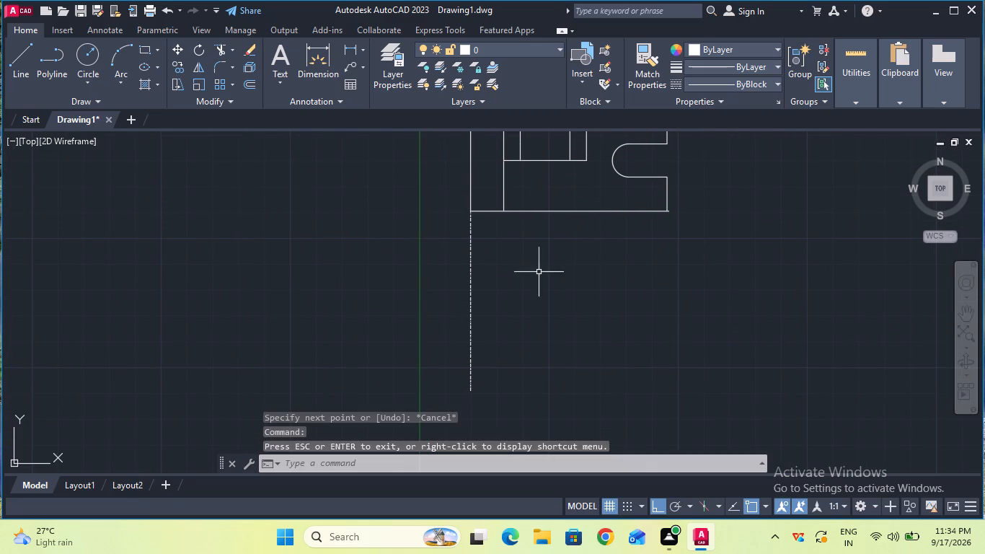
{"action": "left_click", "coordinate": [15, 82]}
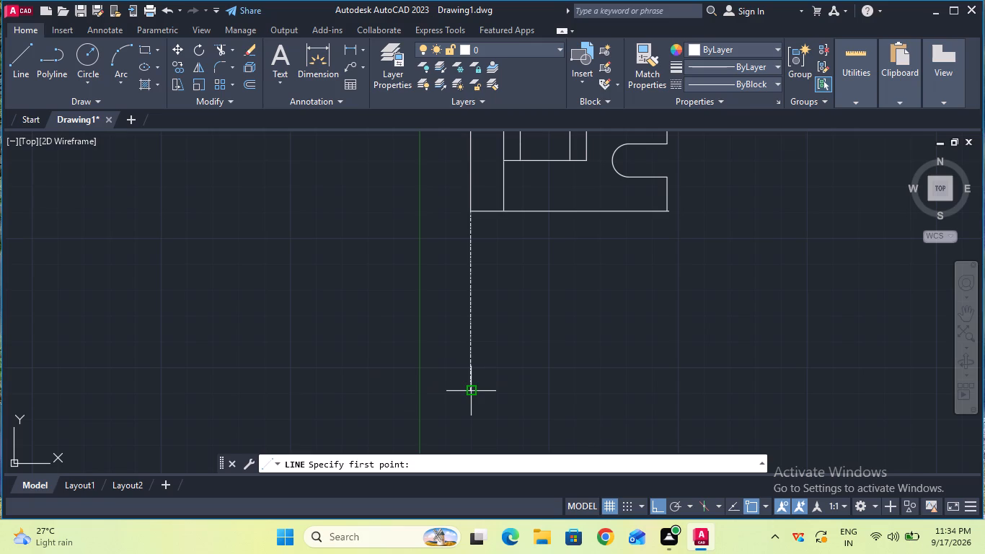
{"action": "left_click", "coordinate": [471, 392]}
{"action": "type", "text": "96"}
{"action": "key", "text": "Return"}
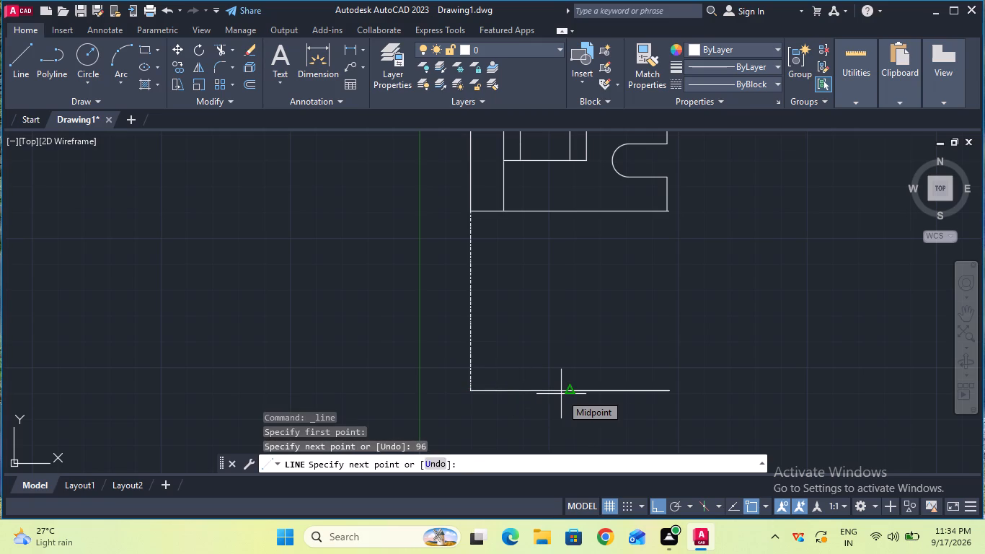
{"action": "key", "text": "Escape"}
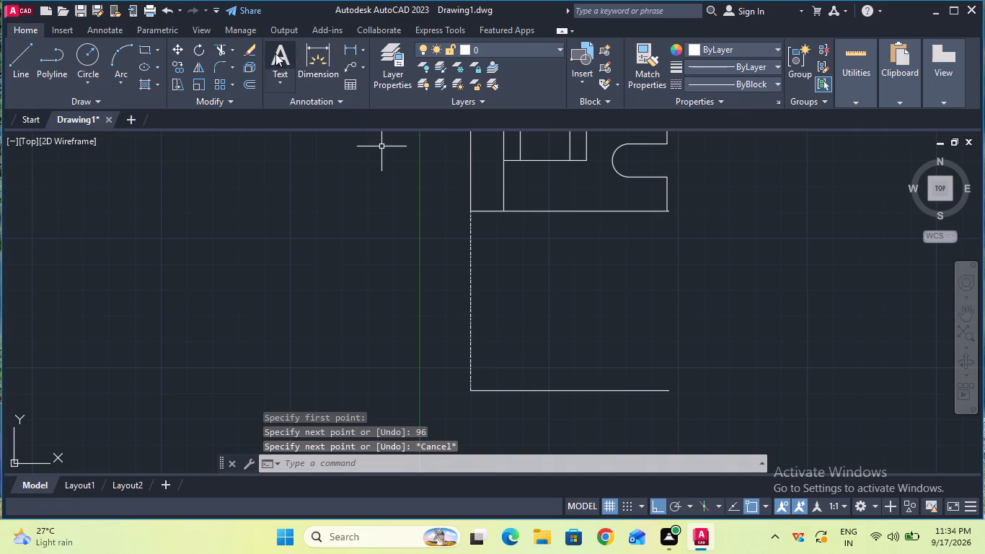
Erase the vertical center-type projection line between the upper view and the new horizontal line.
{"action": "left_click", "coordinate": [250, 50]}
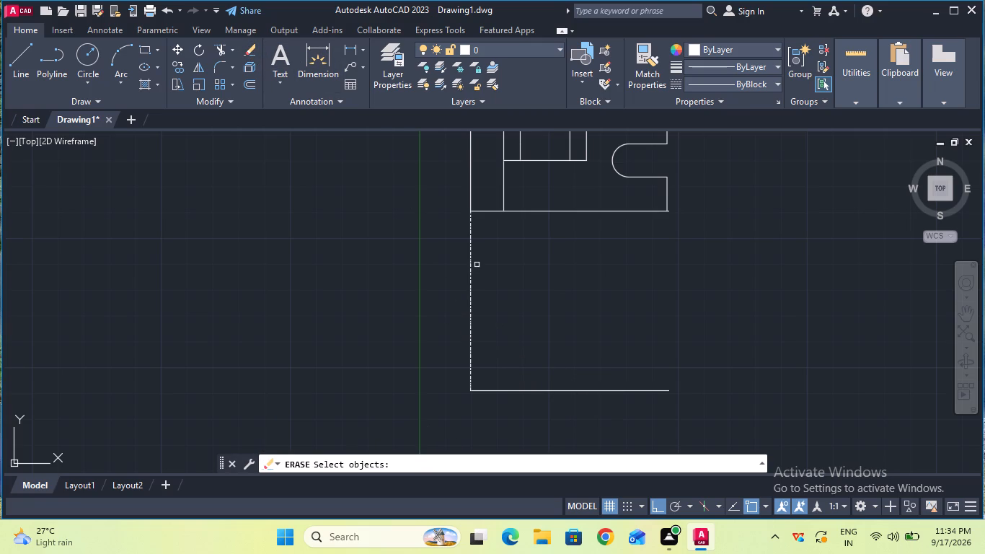
{"action": "left_click", "coordinate": [472, 263]}
{"action": "key", "text": "Return"}
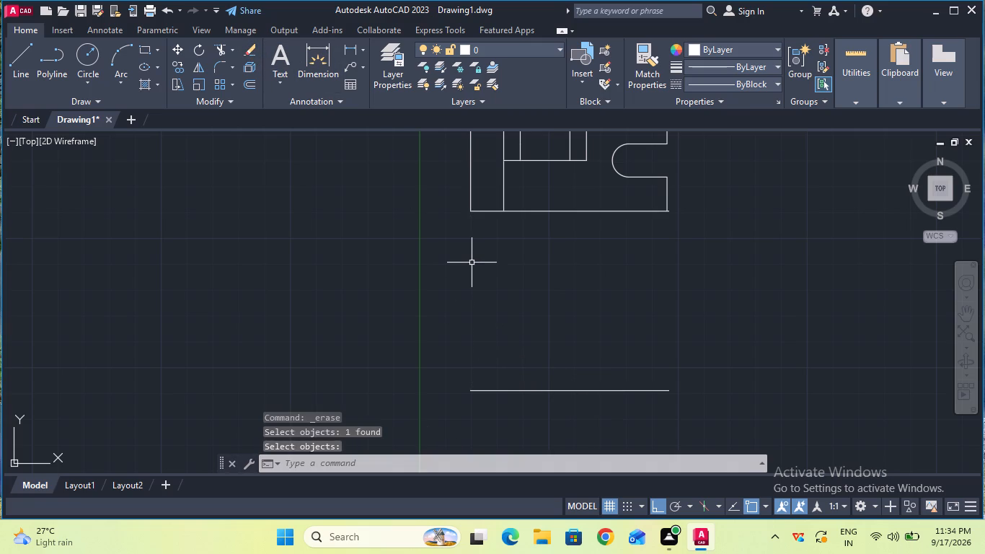
Draw the front view's upright from the base line's left end: 64 mm up, 16 mm rightward, and 48 mm down.
{"action": "left_click", "coordinate": [9, 56]}
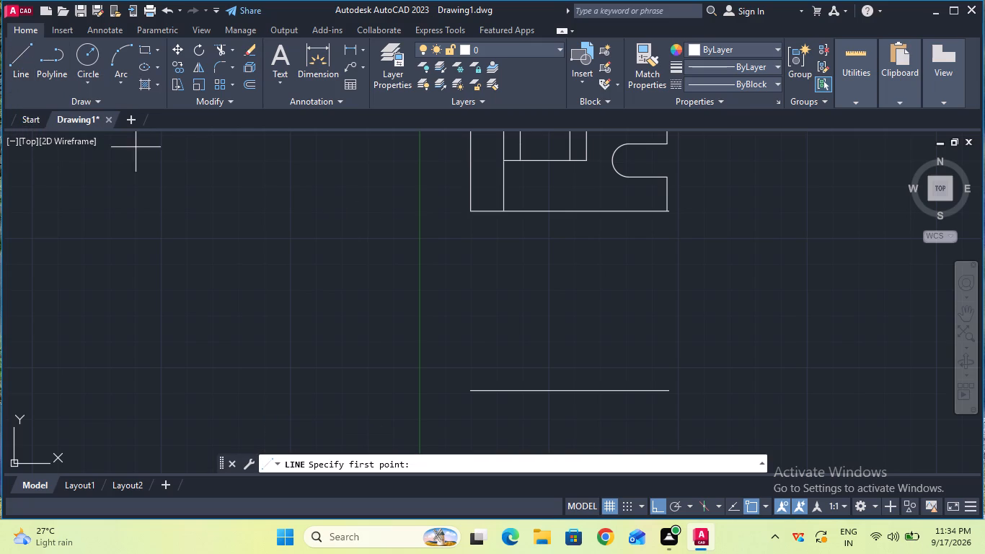
{"action": "left_click", "coordinate": [472, 387]}
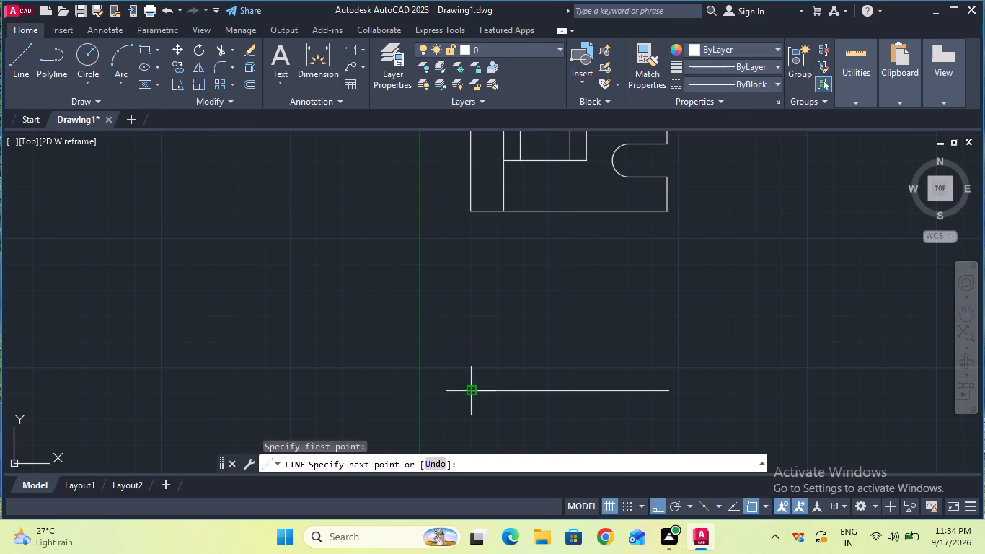
{"action": "type", "text": "64"}
{"action": "key", "text": "Return"}
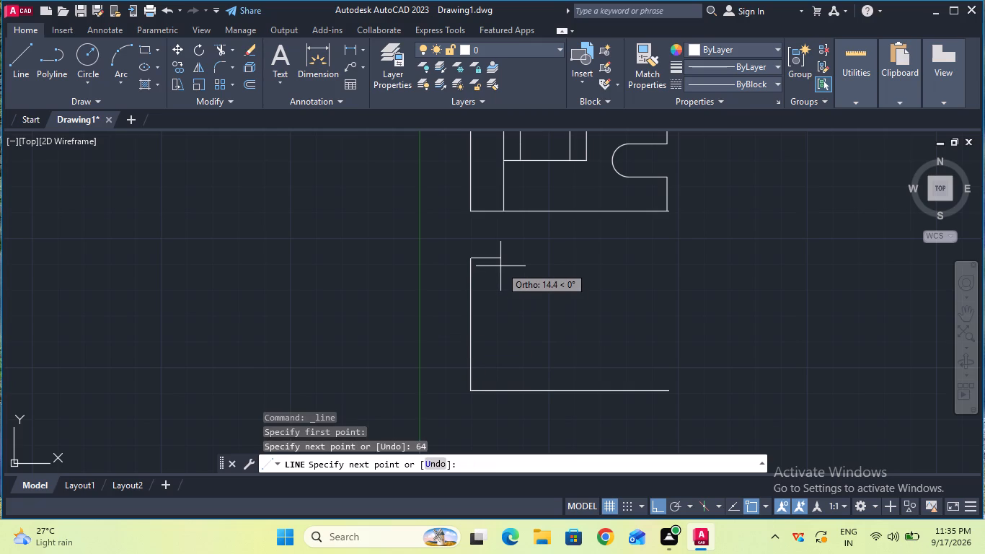
{"action": "type", "text": "16"}
{"action": "key", "text": "Return"}
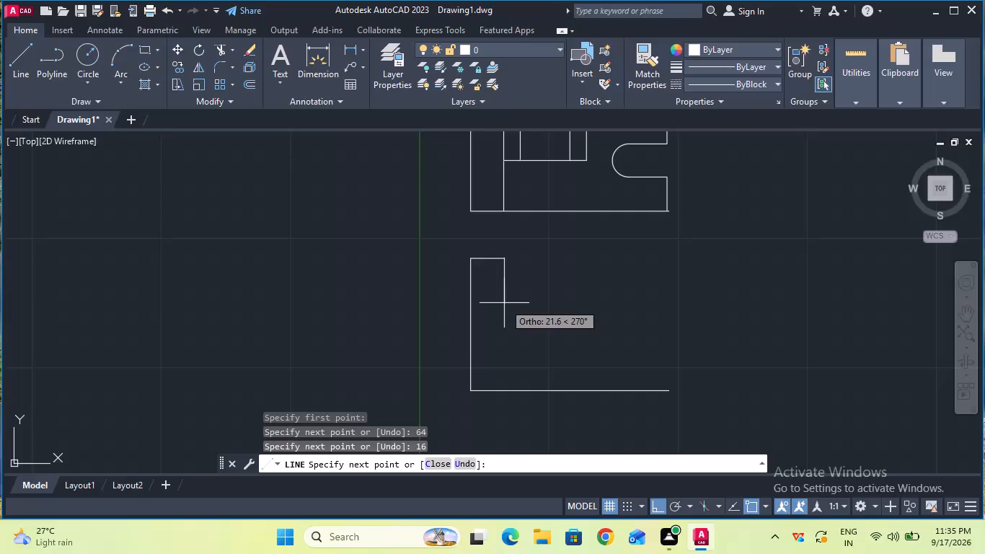
{"action": "type", "text": "48"}
{"action": "key", "text": "Return"}
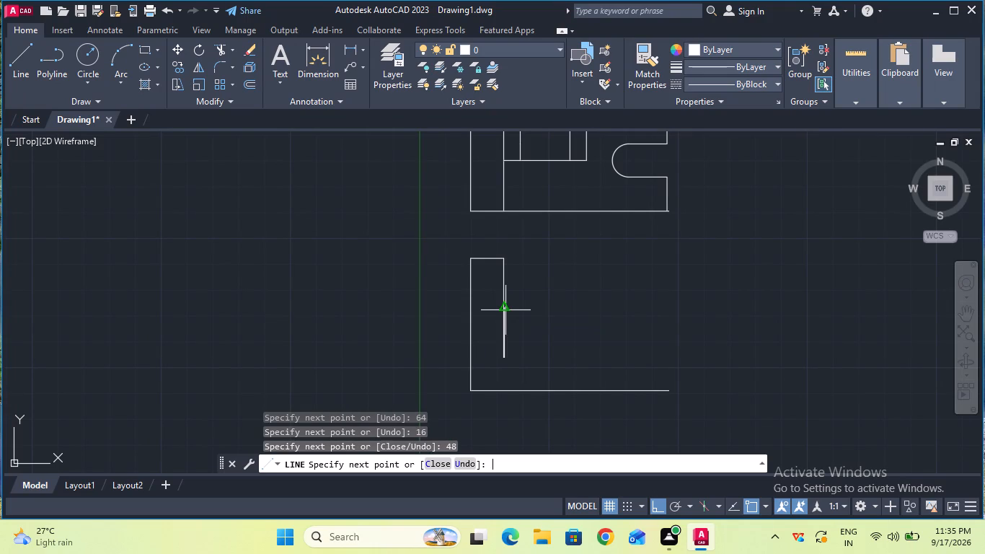
{"action": "key", "text": "Escape"}
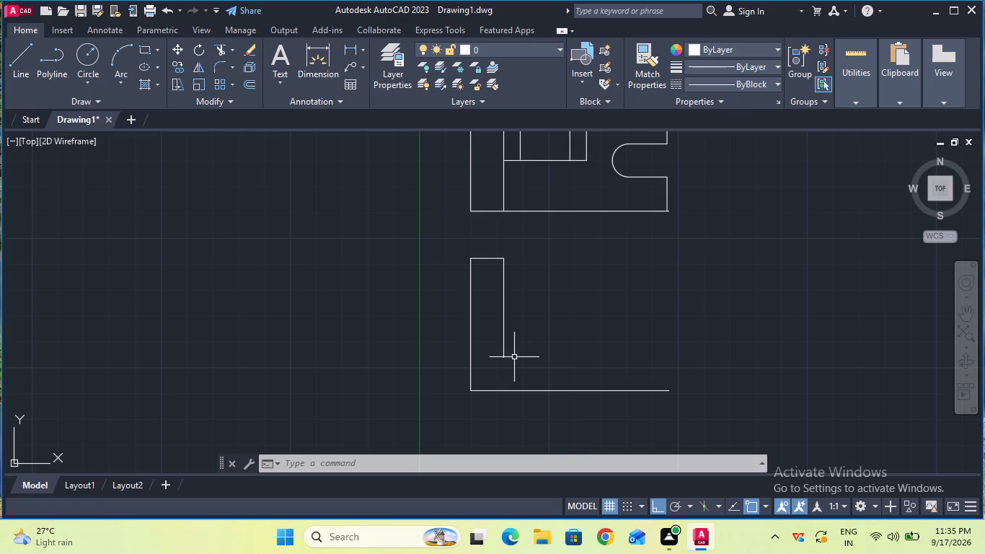
Close the L-shaped outline with an 80 mm line rightward from the upright's inner corner and a vertical line down to the base line's end.
{"action": "left_click", "coordinate": [28, 66]}
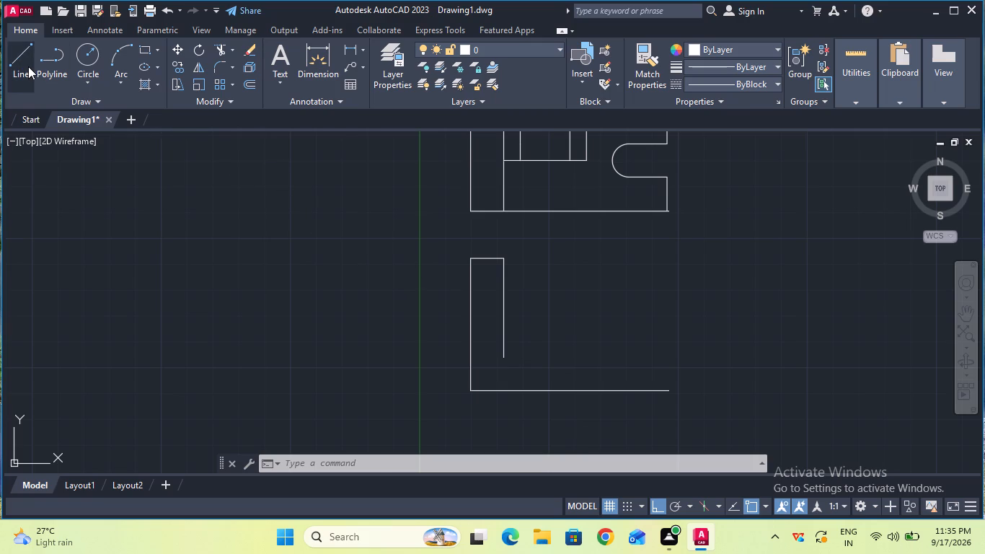
{"action": "left_click", "coordinate": [505, 356]}
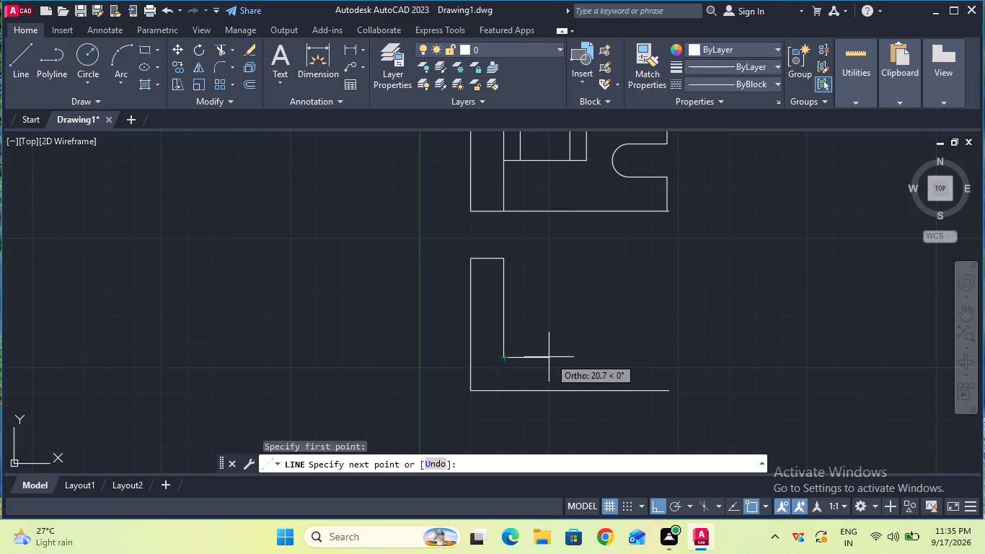
{"action": "type", "text": "80"}
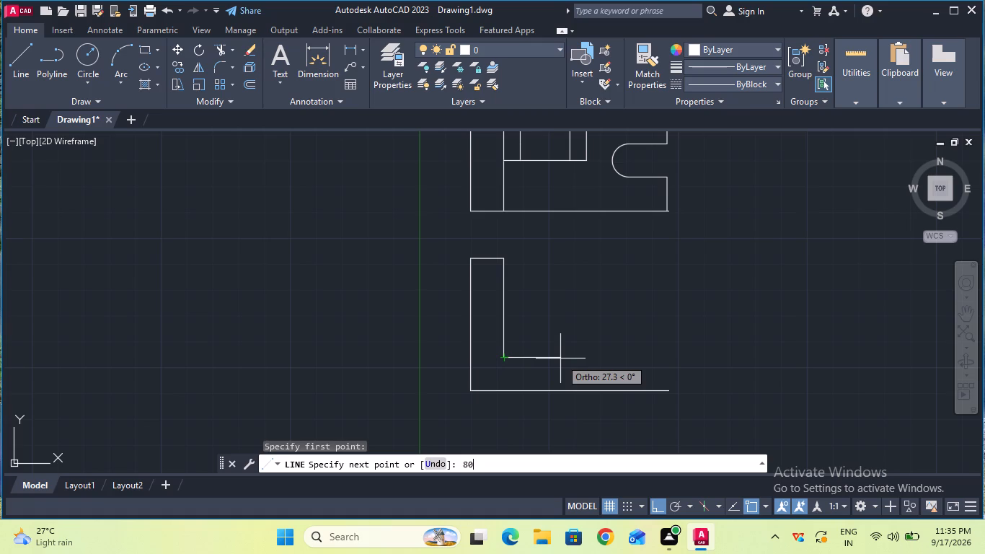
{"action": "key", "text": "Return"}
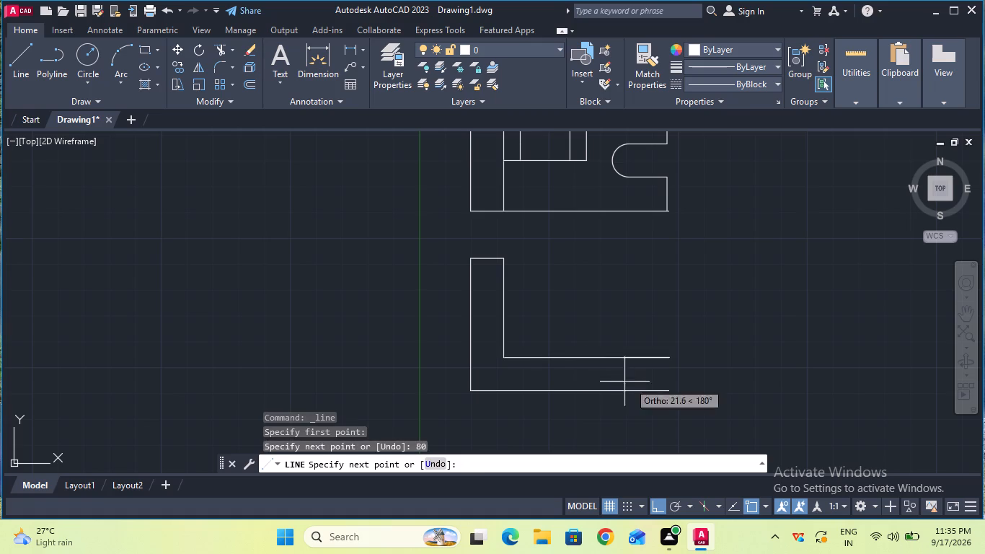
{"action": "left_click", "coordinate": [668, 392]}
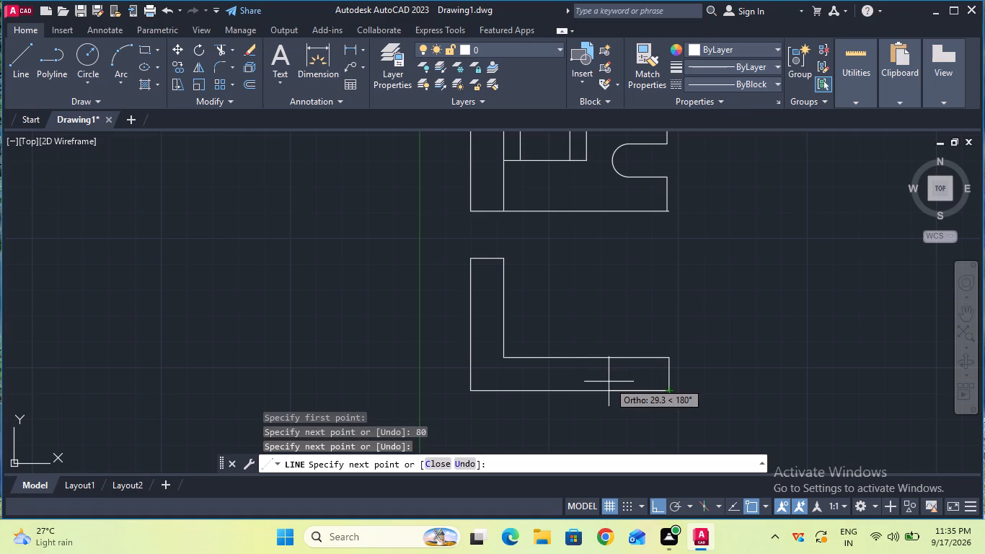
{"action": "key", "text": "Escape"}
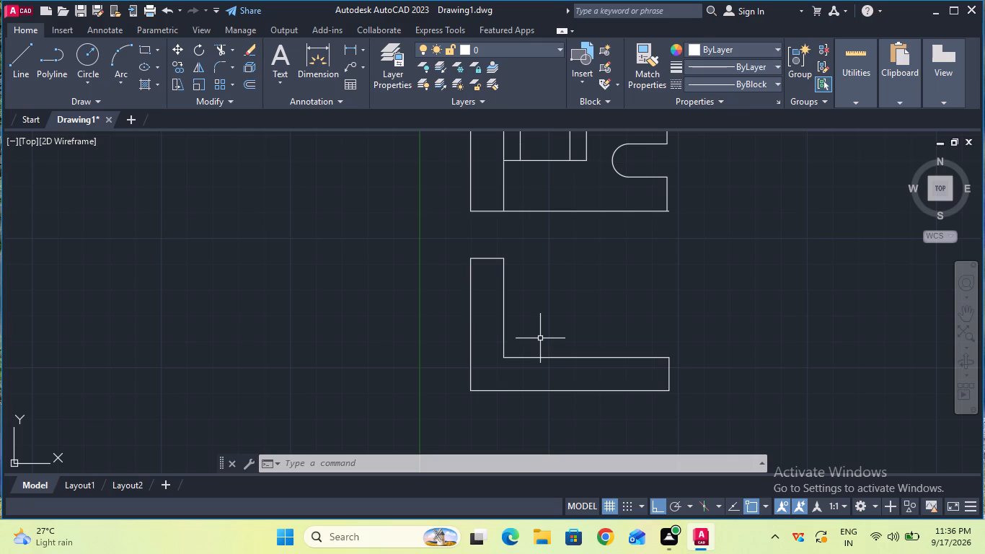
Add a 44 mm vertical linear dimension up from the front view's bottom-left corner, placed outside the left edge.
{"action": "left_click", "coordinate": [351, 46]}
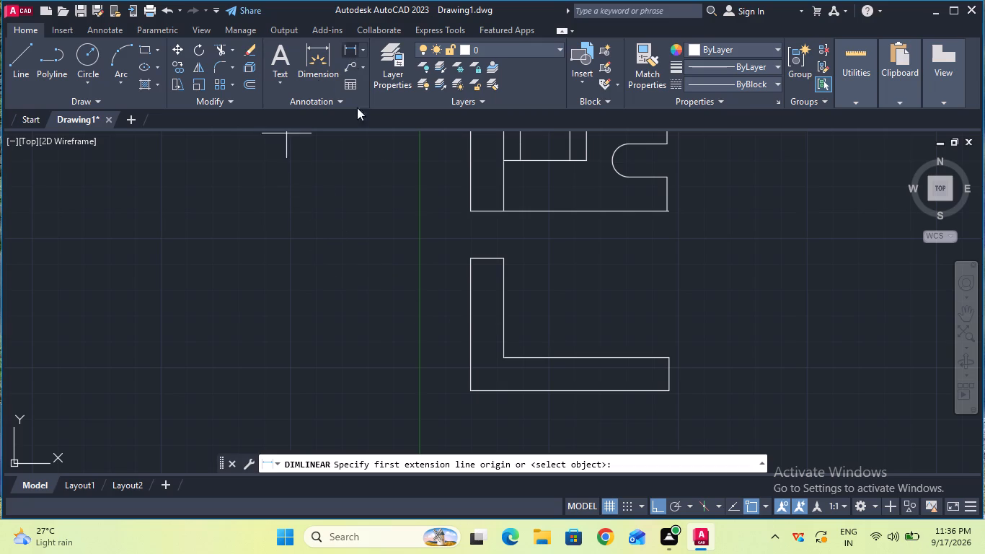
{"action": "left_click", "coordinate": [468, 390]}
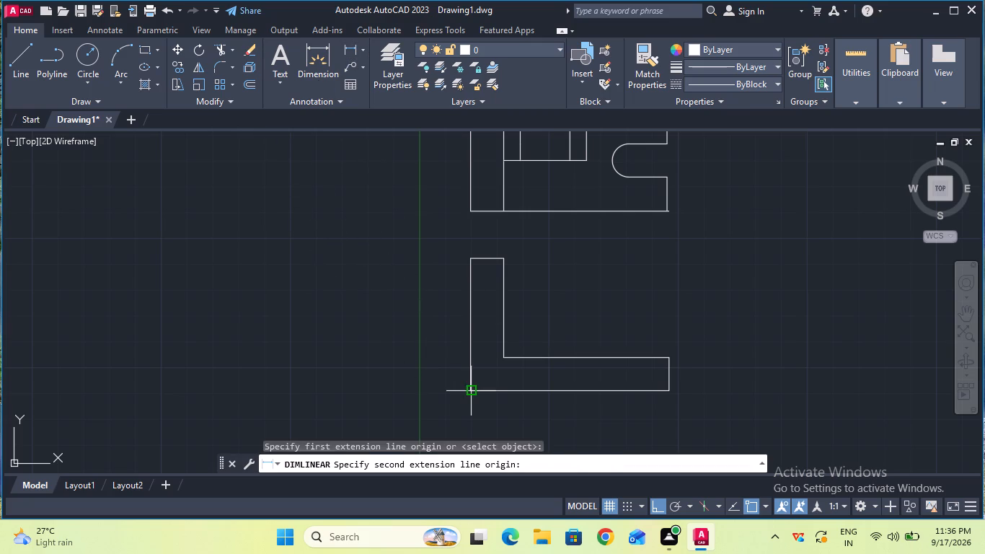
{"action": "type", "text": "44"}
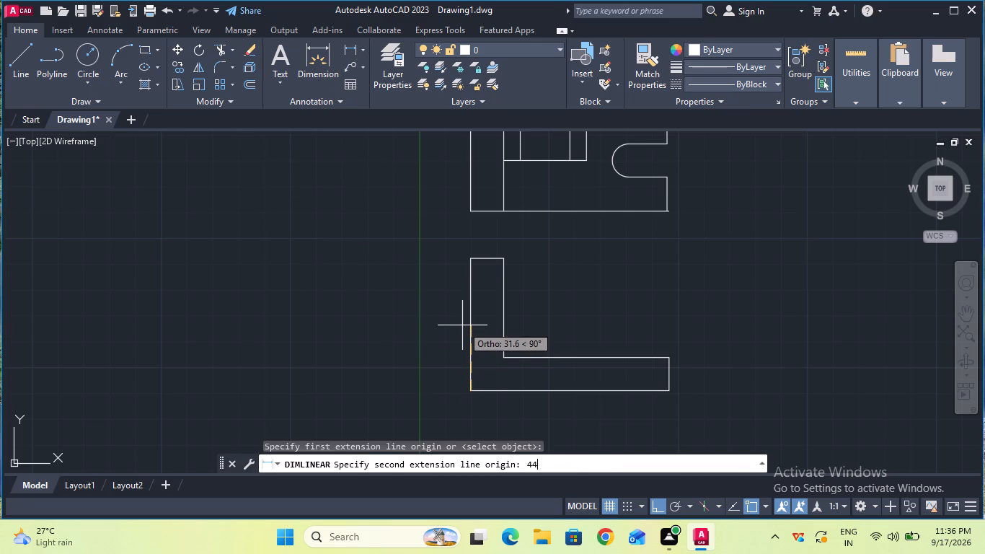
{"action": "key", "text": "Return"}
{"action": "left_click", "coordinate": [431, 323]}
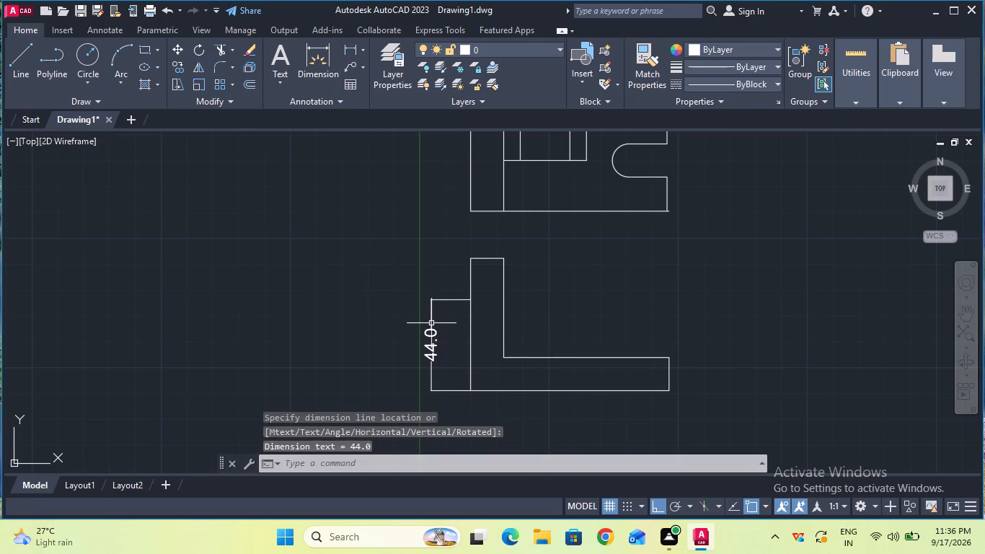
Draw a horizontal line from the 44 mm dimension's upper extension line across to the upright's inner edge.
{"action": "left_click", "coordinate": [26, 69]}
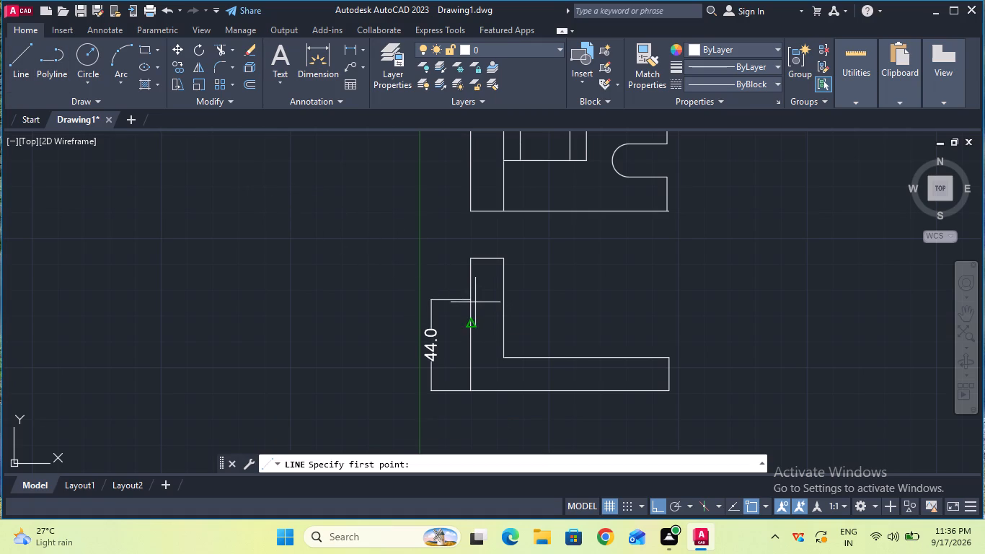
{"action": "left_click", "coordinate": [454, 301]}
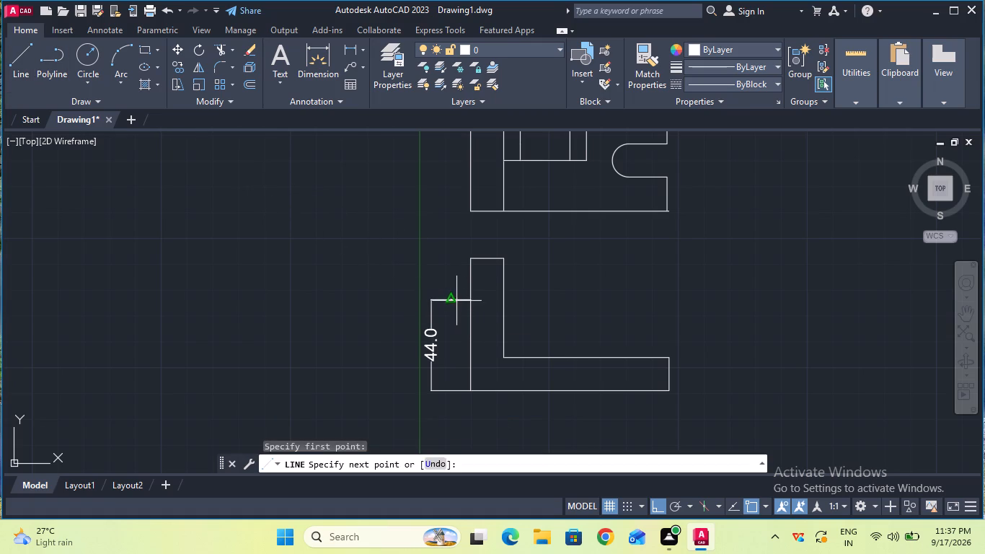
{"action": "left_click", "coordinate": [503, 299]}
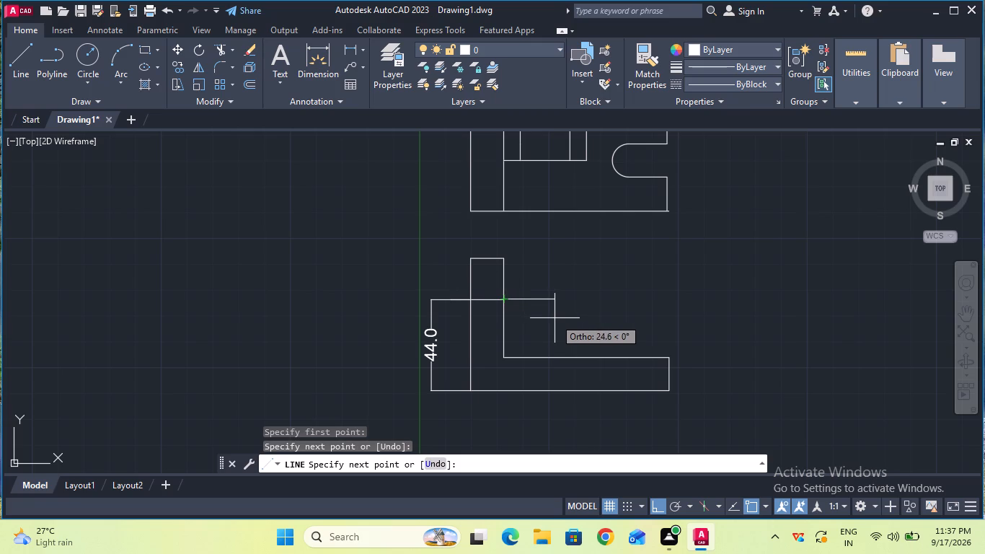
{"action": "key", "text": "Escape"}
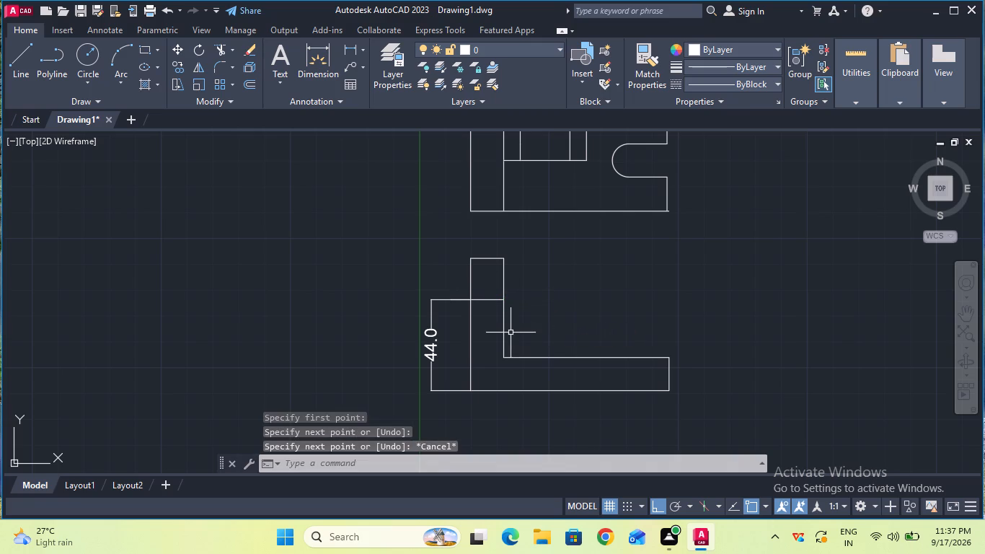
Draw an 8 mm horizontal line rightward from the upright's inner edge at the 44 mm height.
{"action": "scroll", "coordinate": [485, 328], "scroll_direction": "up", "scroll_amount": 2, "text": "ctrl"}
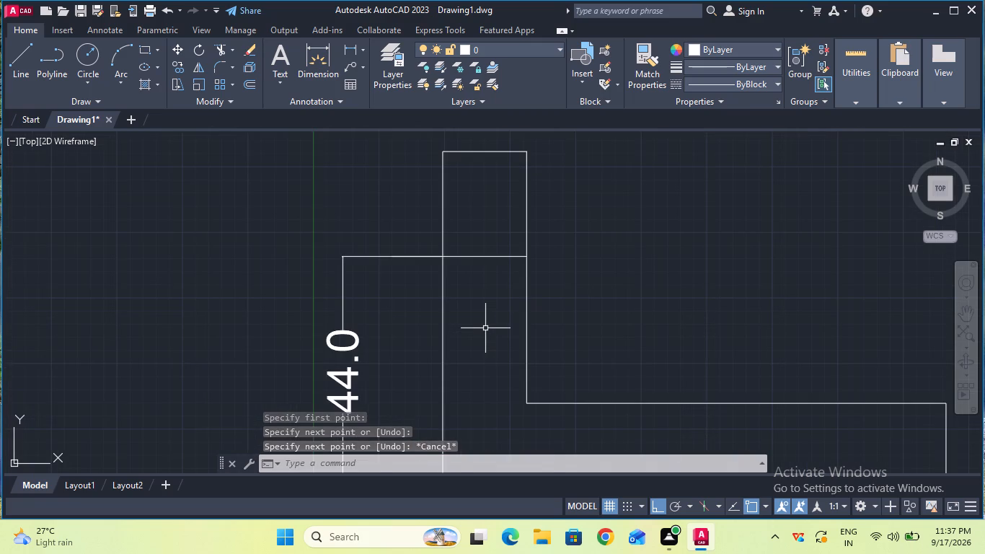
{"action": "scroll", "coordinate": [485, 328], "scroll_direction": "down", "scroll_amount": 2, "text": "ctrl"}
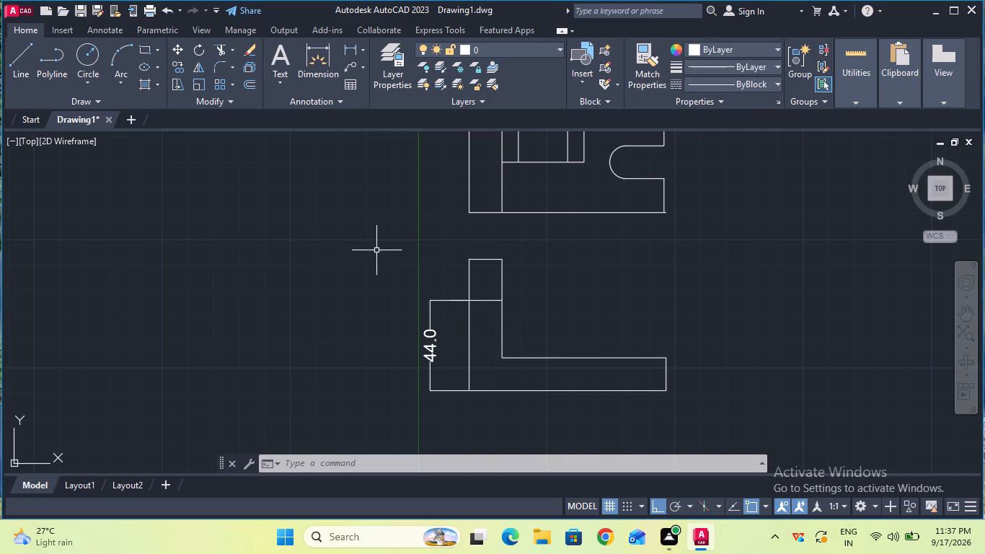
{"action": "double_click", "coordinate": [26, 66]}
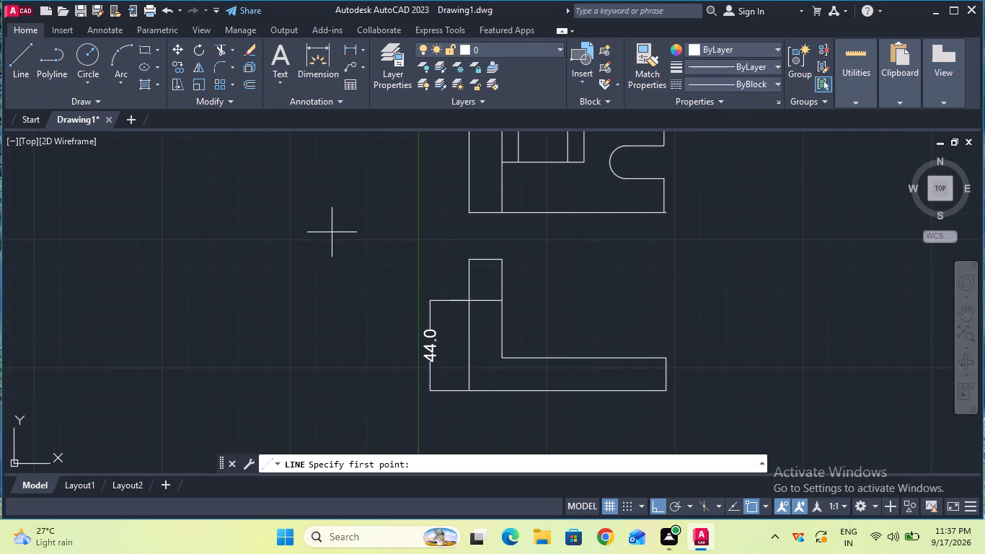
{"action": "left_click", "coordinate": [500, 299]}
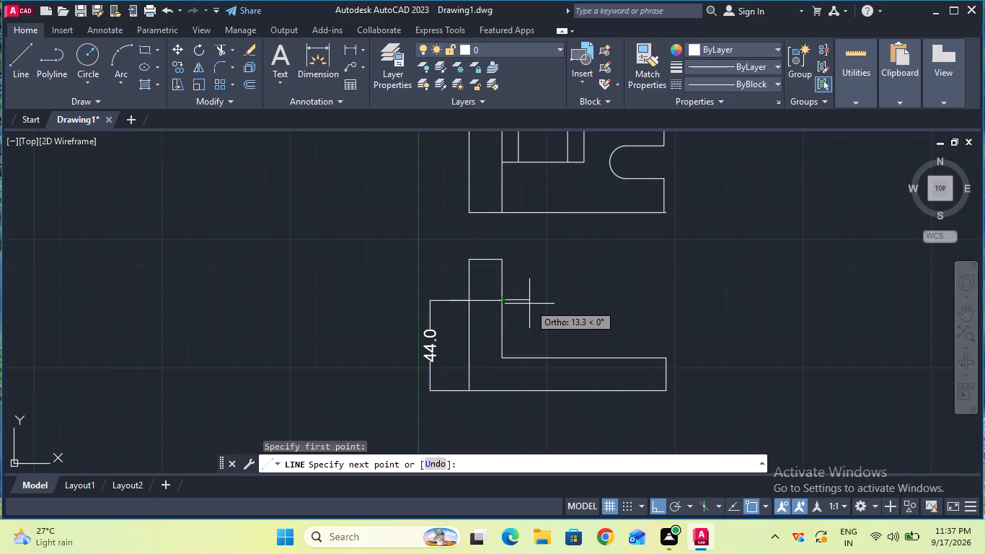
{"action": "key", "text": "8"}
{"action": "key", "text": "Return"}
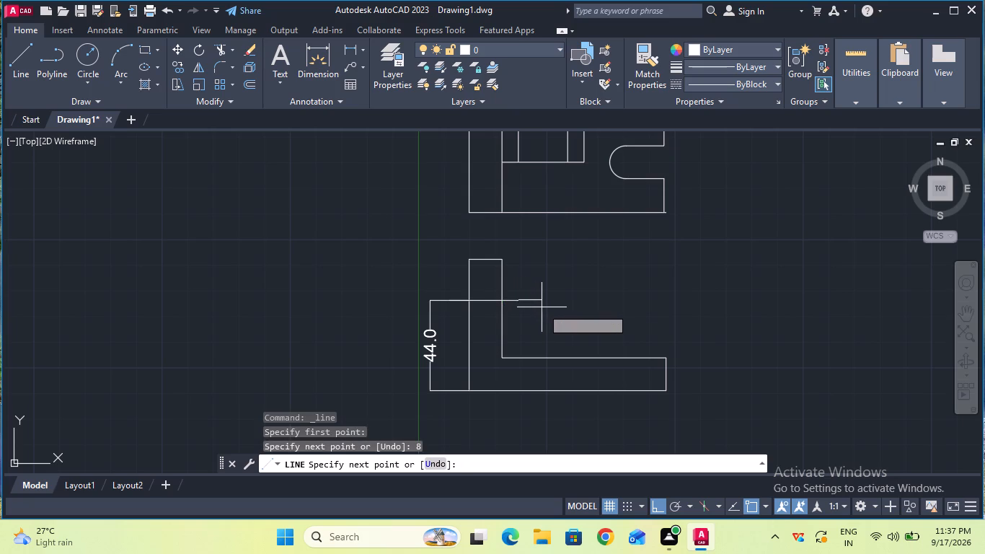
{"action": "key", "text": "Escape"}
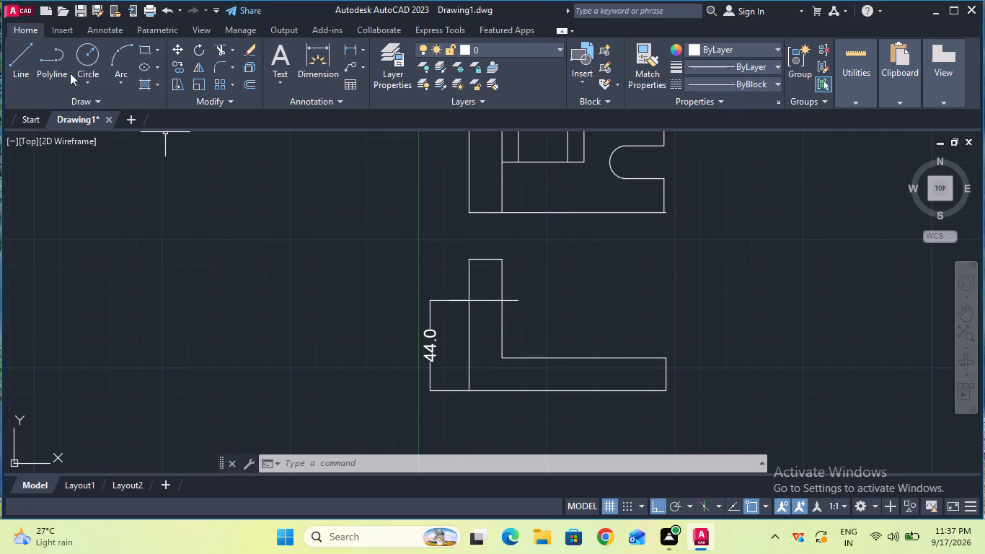
Draw a 24 mm horizontal line continuing rightward from the end of the 8 mm line.
{"action": "left_click", "coordinate": [30, 69]}
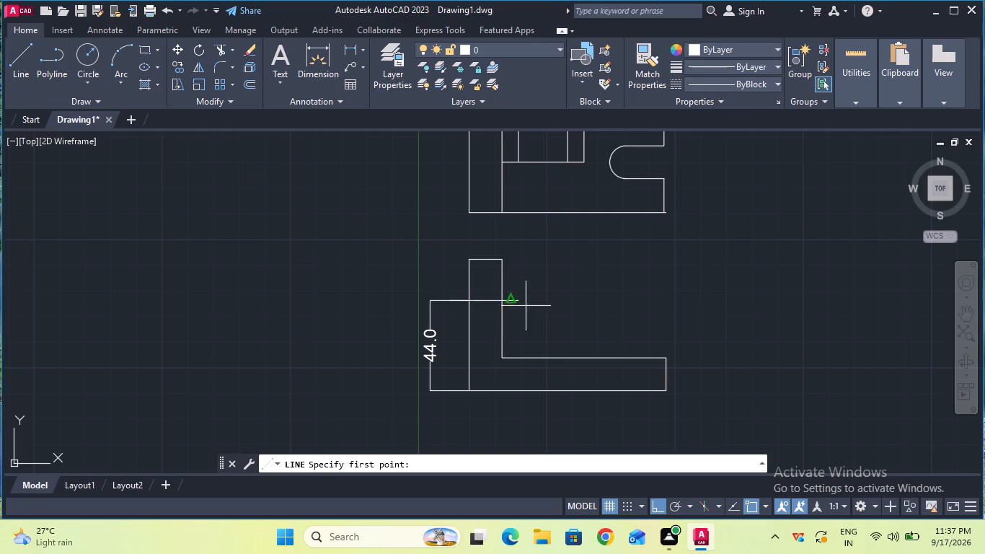
{"action": "left_click", "coordinate": [518, 302]}
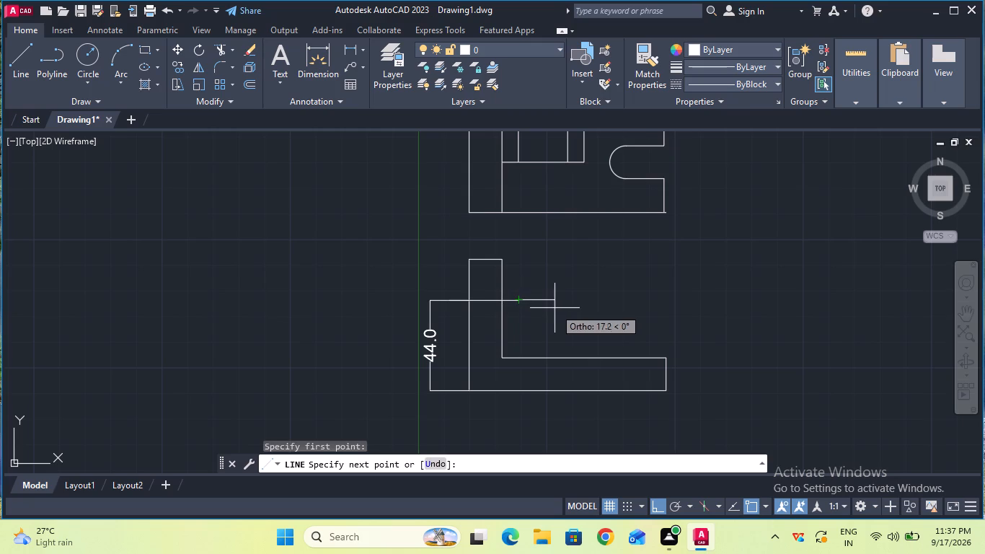
{"action": "key", "text": "2"}
{"action": "key", "text": "4"}
{"action": "key", "text": "Return"}
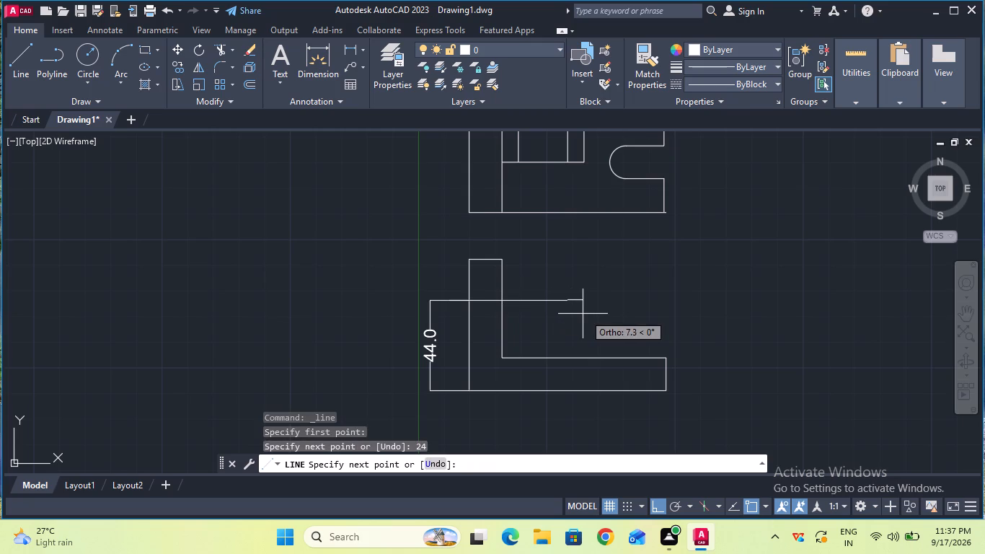
{"action": "key", "text": "Escape"}
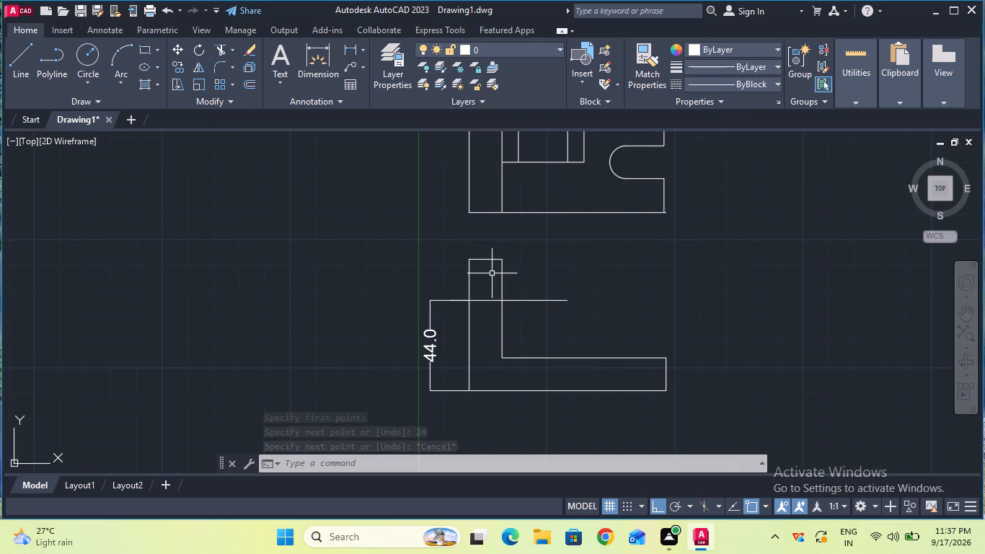
Measure the horizontal distance from the upright's inner edge to the 24 mm line's free end with a trial linear dimension.
{"action": "double_click", "coordinate": [350, 53]}
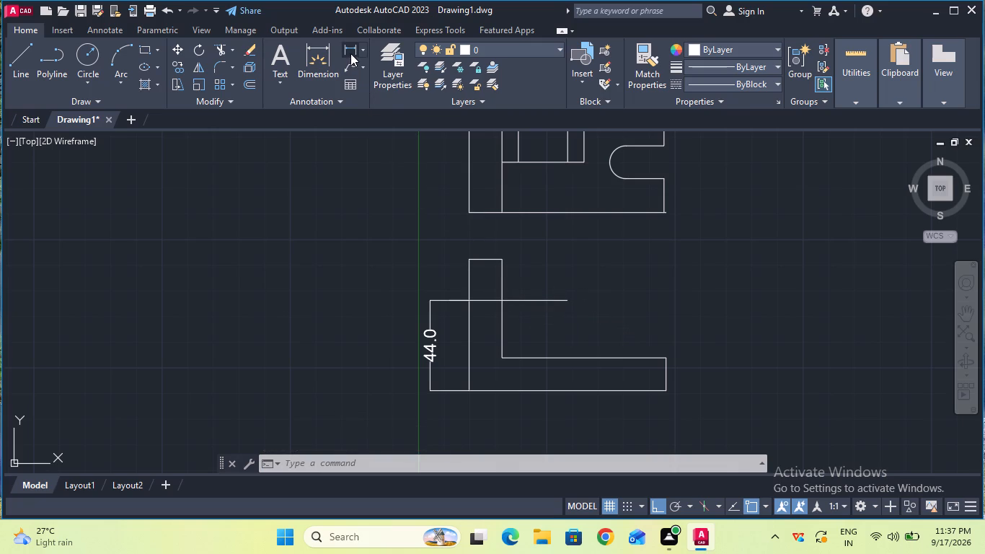
{"action": "left_click", "coordinate": [499, 303]}
{"action": "left_click", "coordinate": [567, 302]}
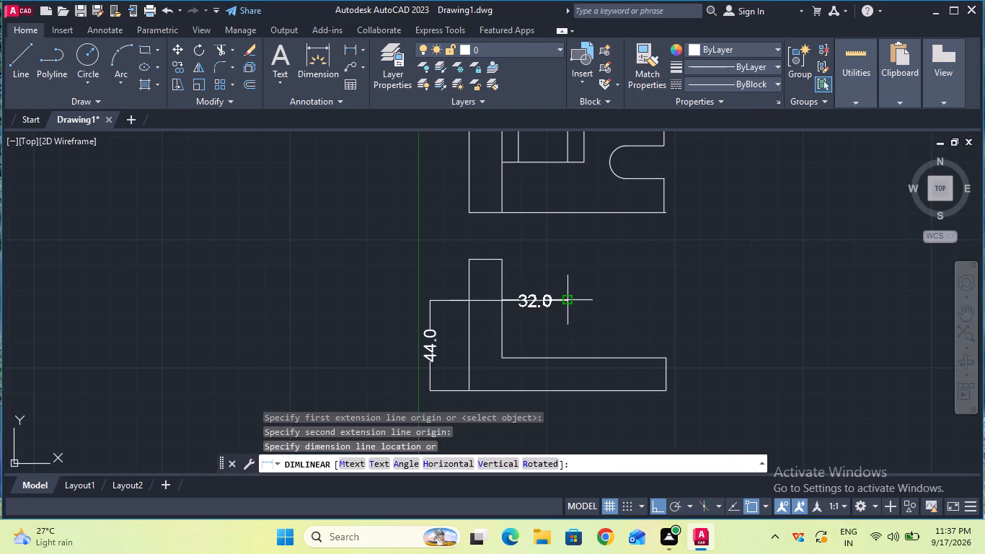
{"action": "key", "text": "Escape"}
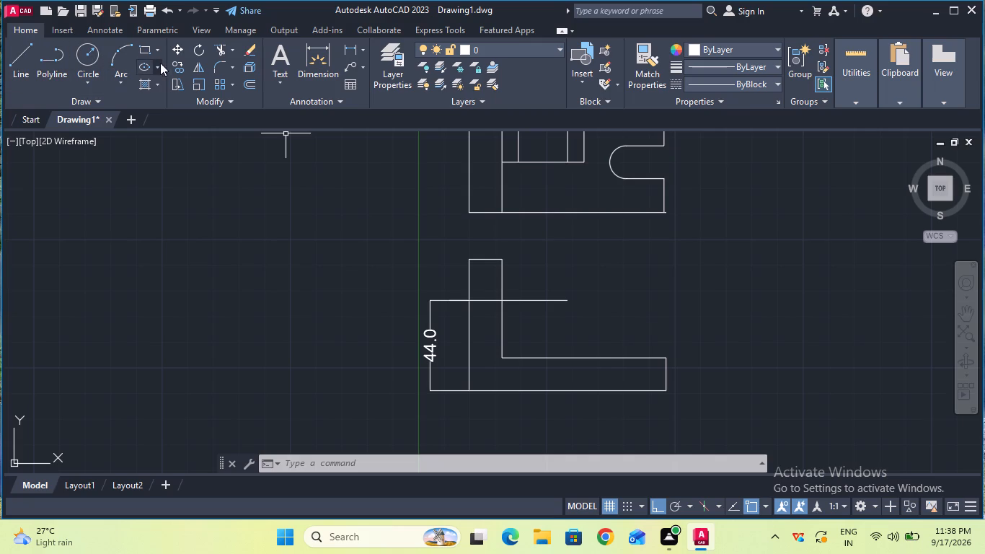
Draw an 8 mm horizontal line rightward from the 24 mm line's free end, continuing vertically down to the base's top edge.
{"action": "left_click", "coordinate": [18, 58]}
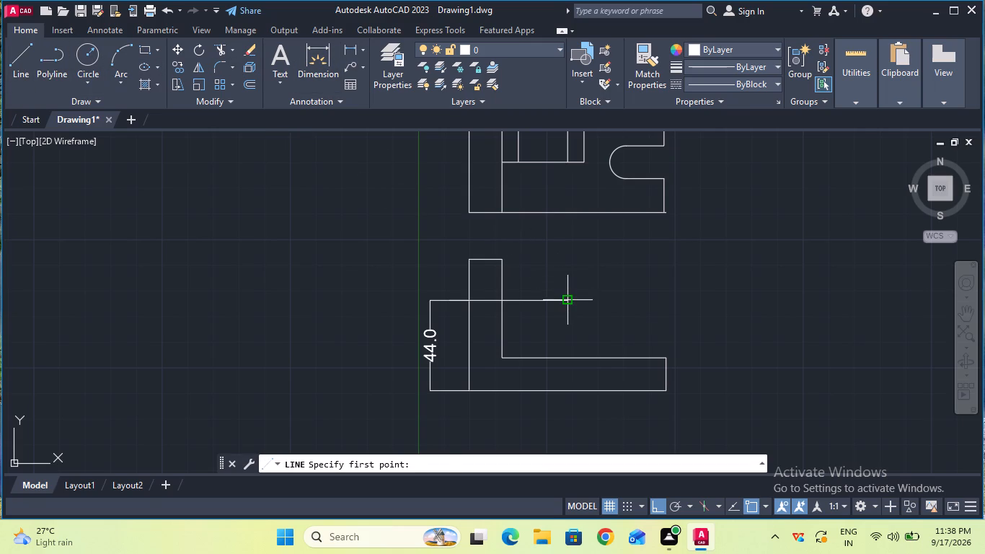
{"action": "left_click", "coordinate": [565, 301]}
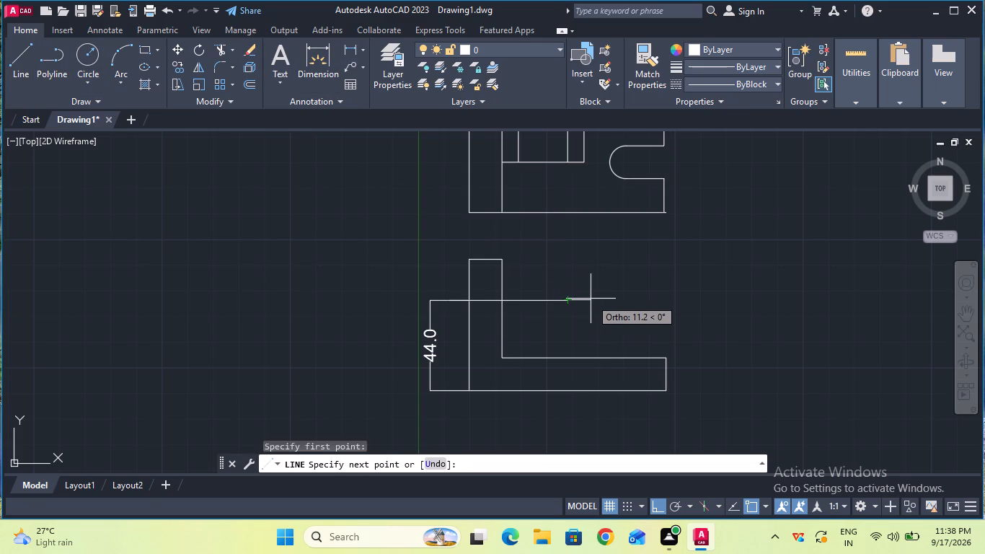
{"action": "key", "text": "8"}
{"action": "key", "text": "Return"}
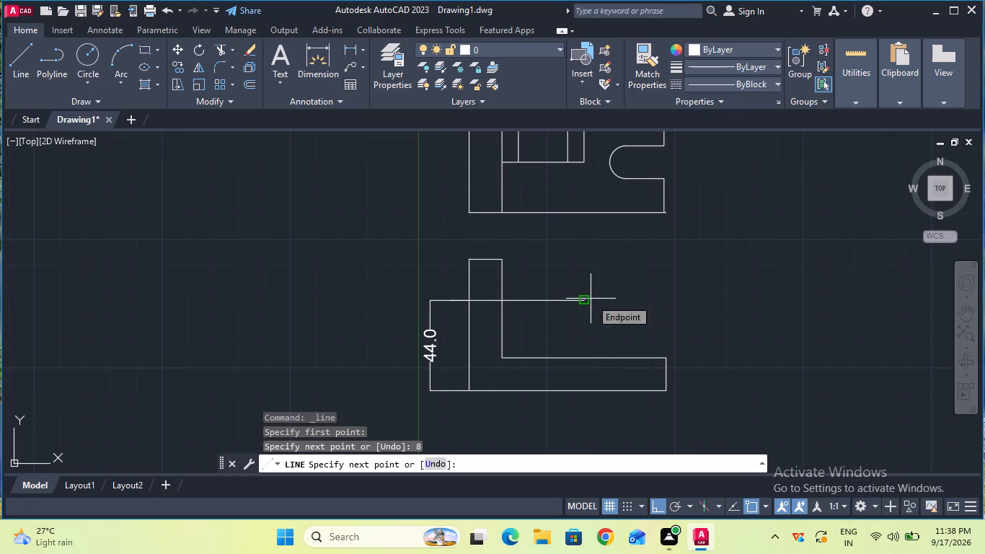
{"action": "left_click", "coordinate": [586, 360]}
{"action": "key", "text": "Escape"}
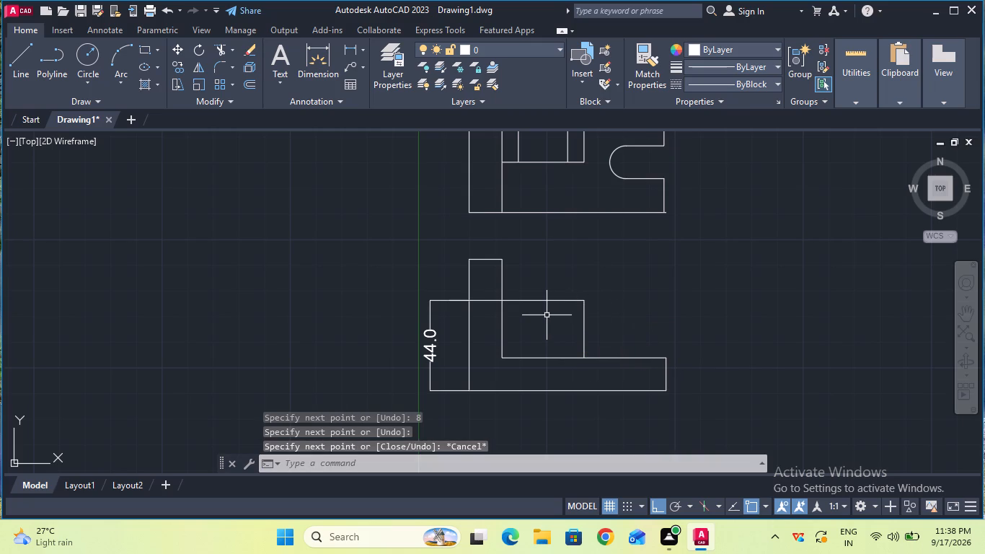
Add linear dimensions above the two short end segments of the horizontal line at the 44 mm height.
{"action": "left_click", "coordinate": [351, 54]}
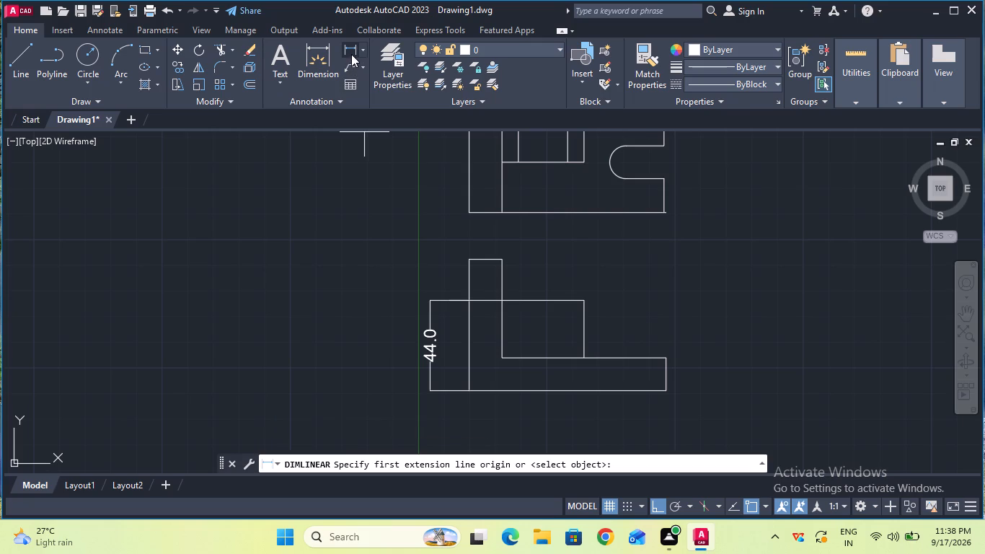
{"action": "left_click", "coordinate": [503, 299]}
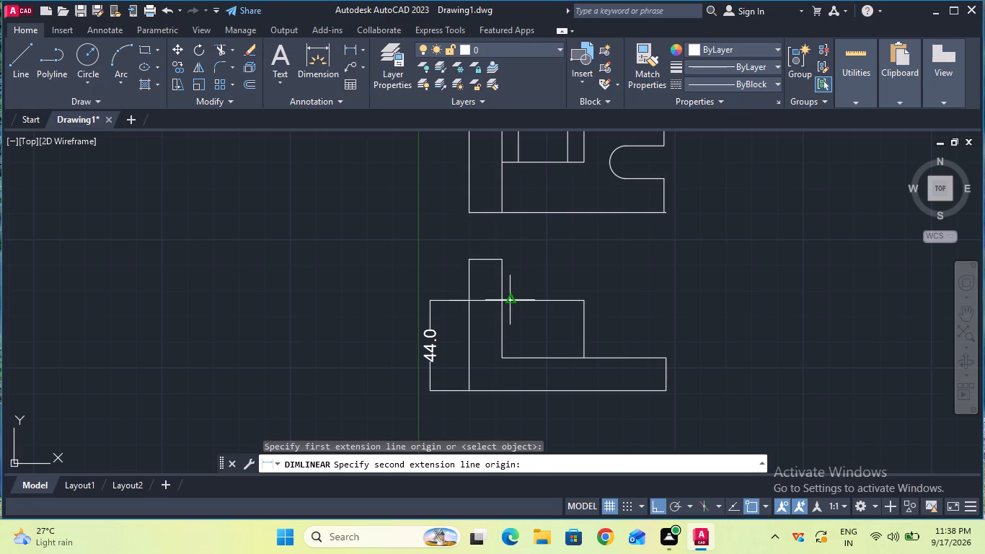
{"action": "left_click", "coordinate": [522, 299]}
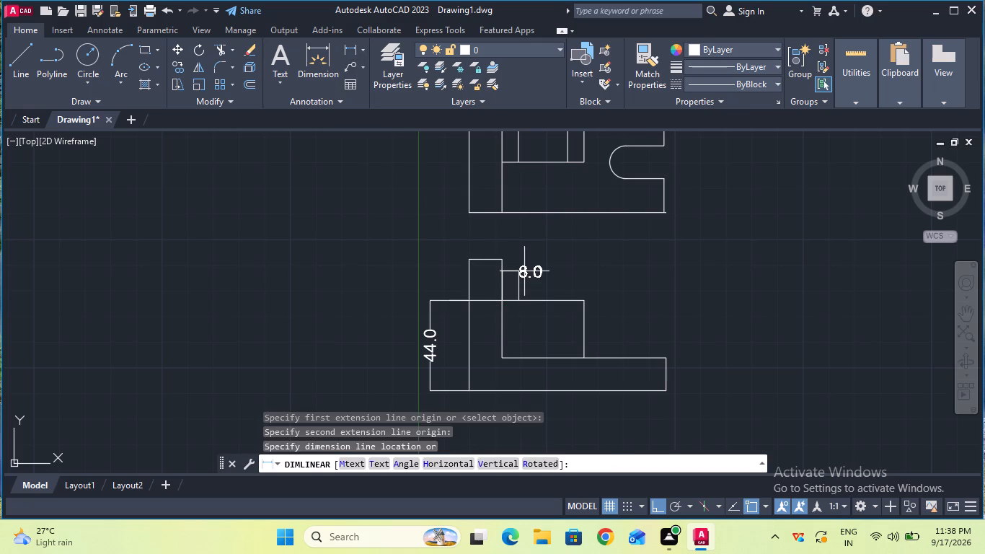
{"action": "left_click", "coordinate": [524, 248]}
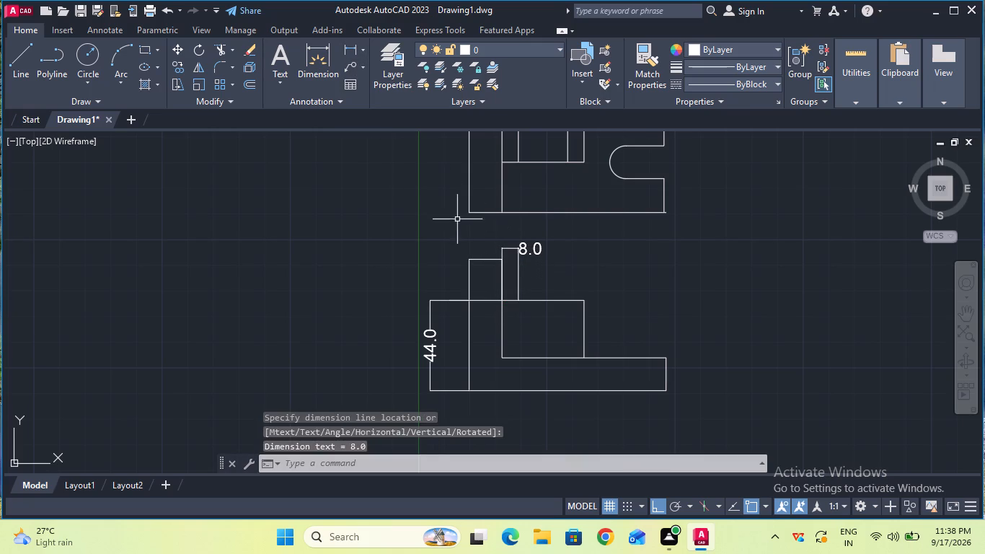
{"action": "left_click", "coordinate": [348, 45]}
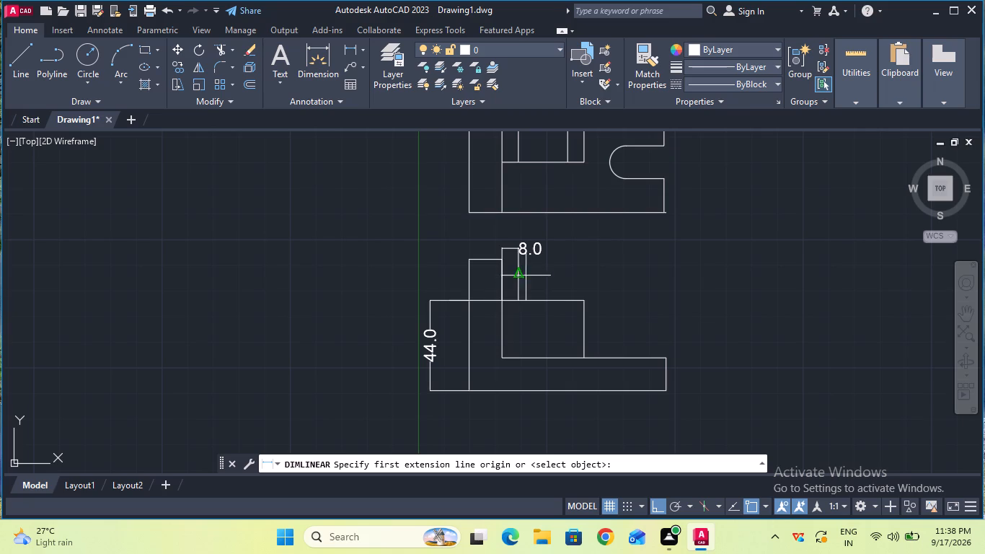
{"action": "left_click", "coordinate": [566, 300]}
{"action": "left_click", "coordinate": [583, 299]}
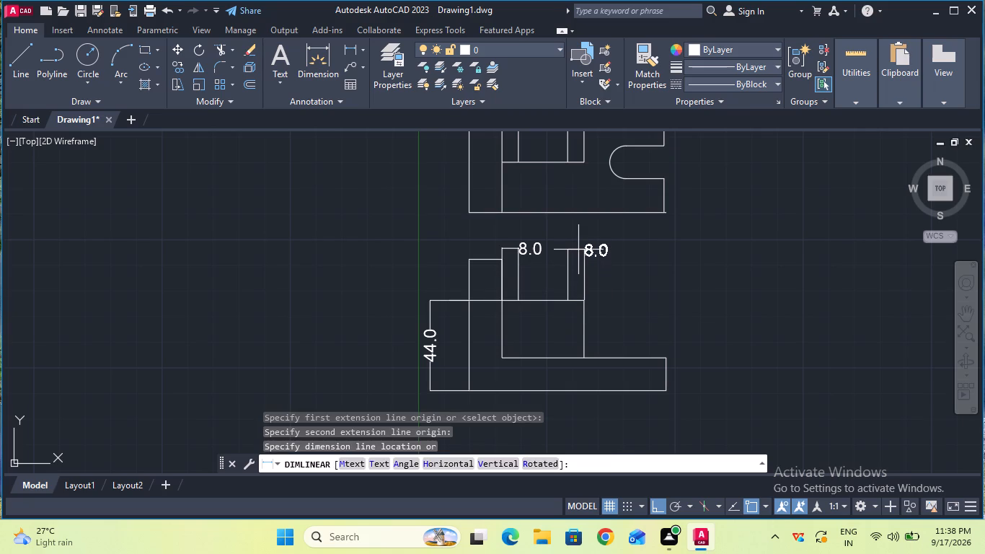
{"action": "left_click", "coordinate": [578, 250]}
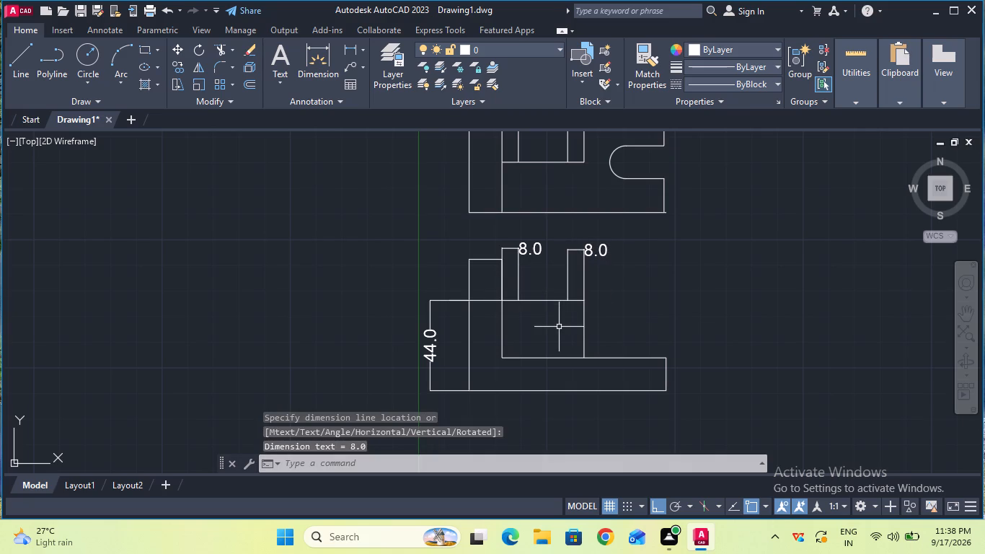
Draw a circle of radius 12 mm centred on the midpoint of the 24 mm horizontal line.
{"action": "left_click", "coordinate": [76, 52]}
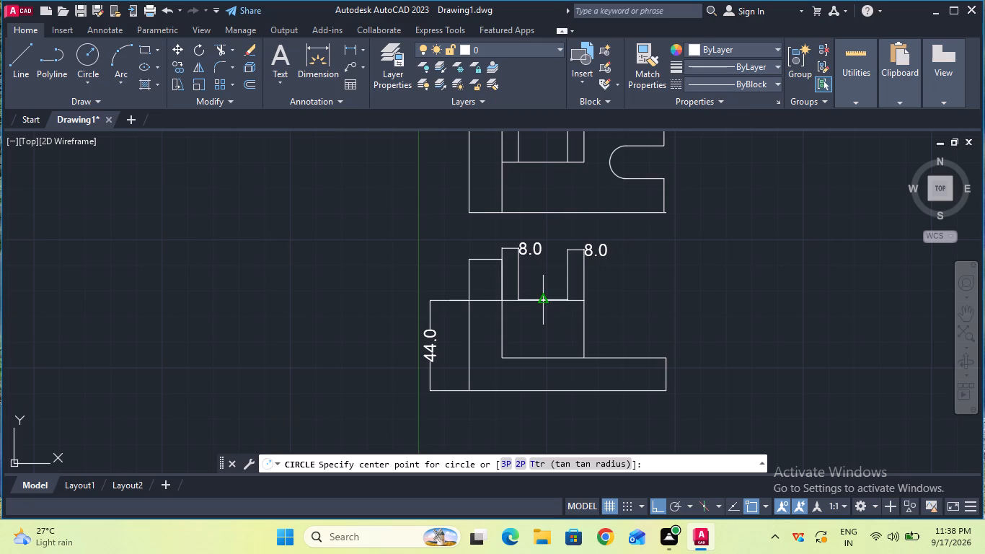
{"action": "left_click", "coordinate": [542, 301]}
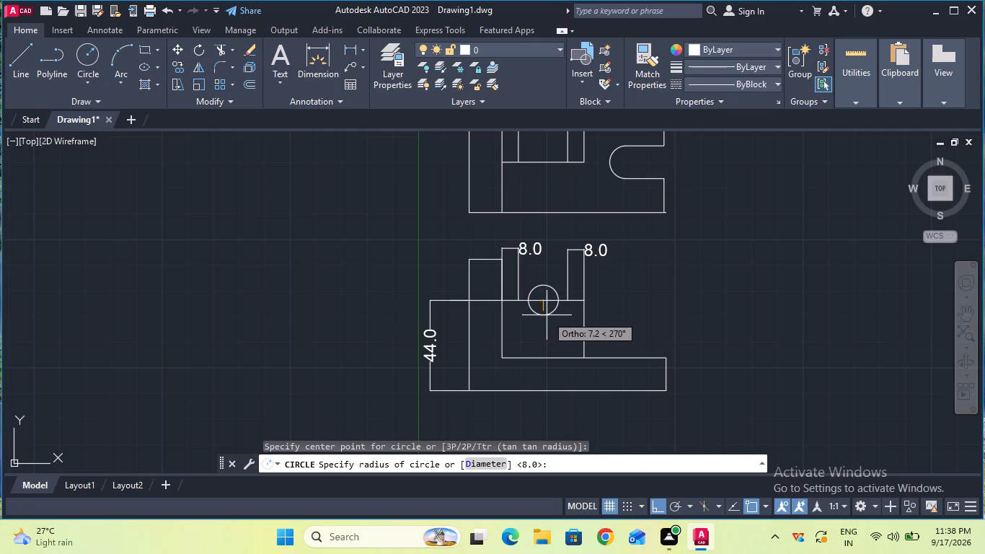
{"action": "type", "text": "12"}
{"action": "key", "text": "Return"}
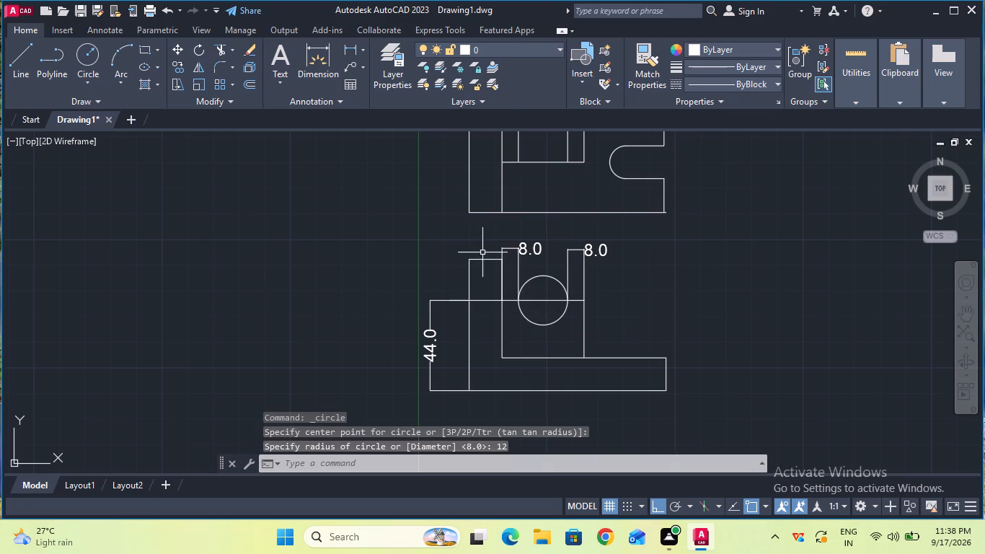
Trim the front view to a semicircular notch, removing the circle's upper half, three dimensions, and line pieces across the upright and notch opening.
{"action": "left_click", "coordinate": [218, 53]}
{"action": "left_click", "coordinate": [540, 275]}
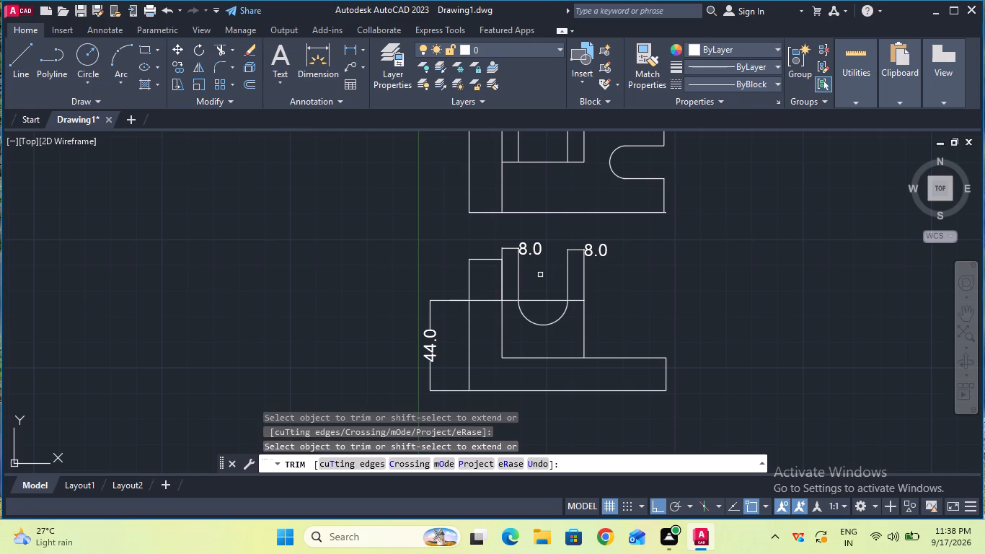
{"action": "left_click", "coordinate": [521, 250]}
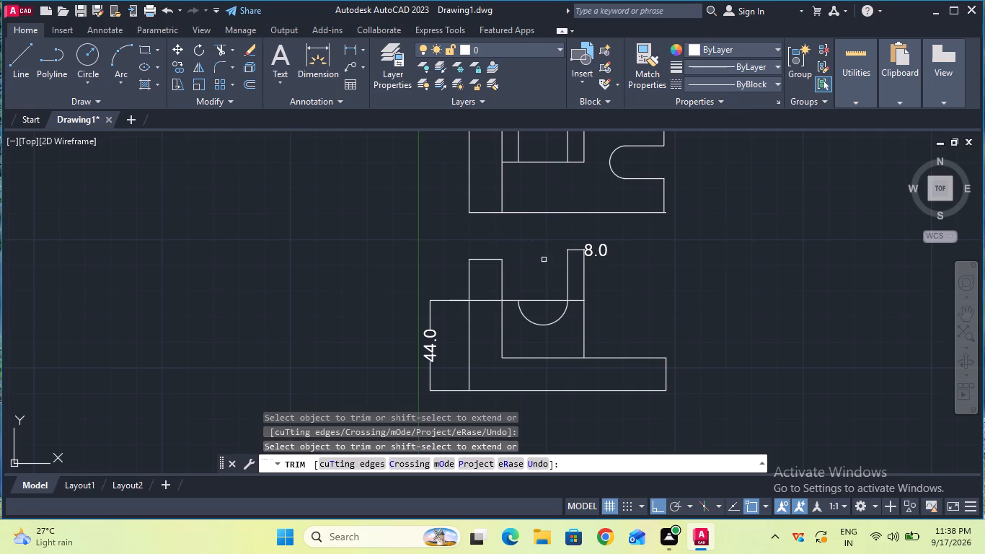
{"action": "left_click", "coordinate": [591, 254]}
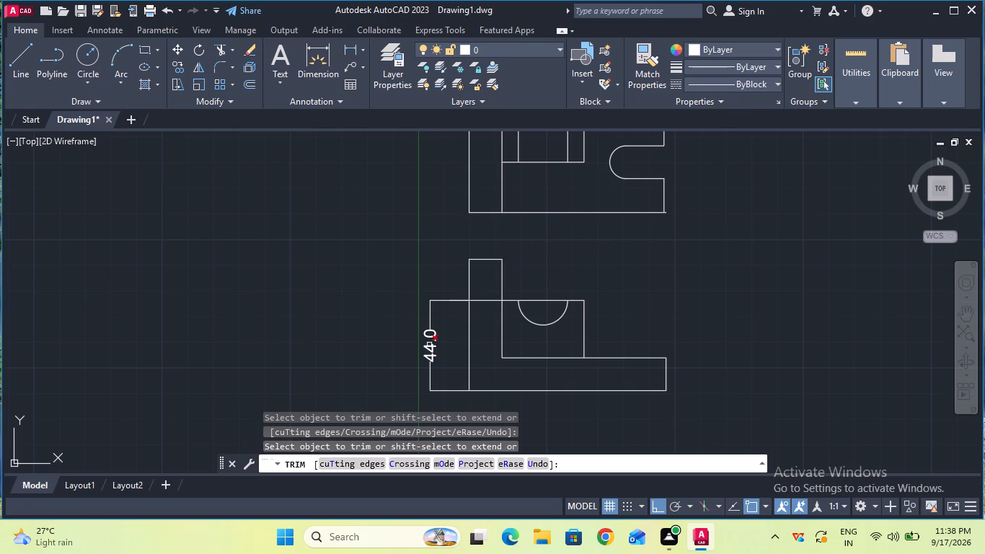
{"action": "left_click", "coordinate": [425, 346]}
{"action": "left_click", "coordinate": [459, 299]}
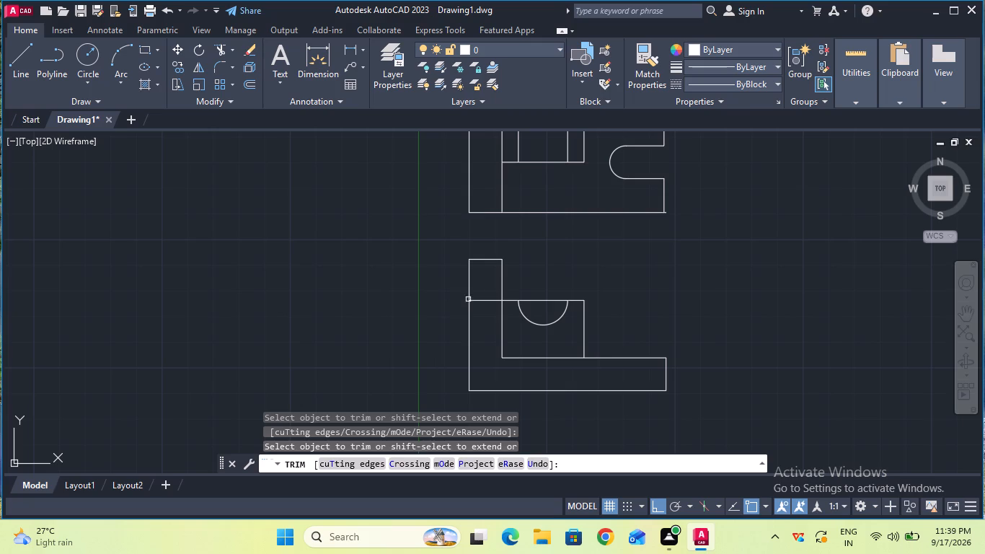
{"action": "left_click", "coordinate": [476, 299]}
{"action": "left_click", "coordinate": [531, 302]}
{"action": "key", "text": "Escape"}
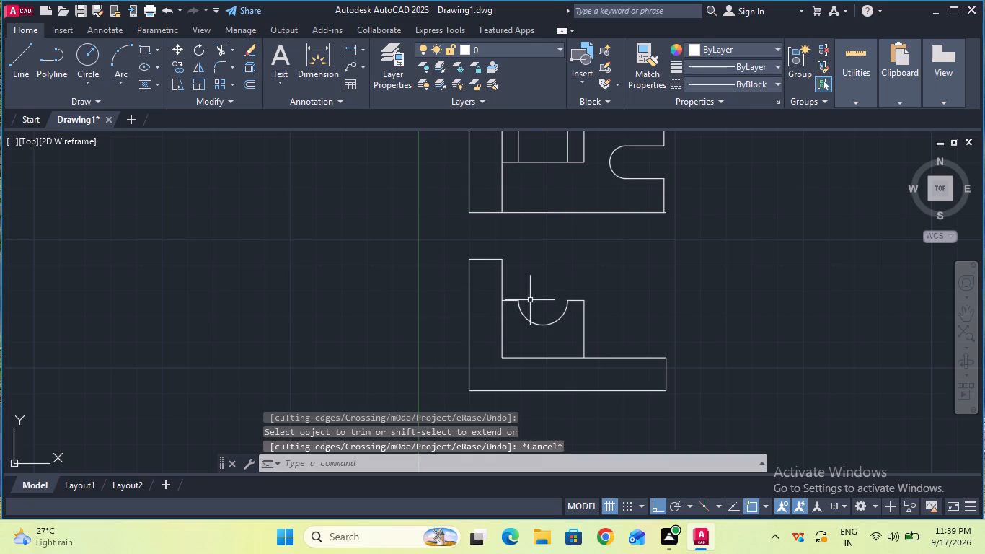
With ortho off, draw a sloped line from the notched block's upper right corner to the base's upper right corner.
{"action": "key", "text": "F8"}
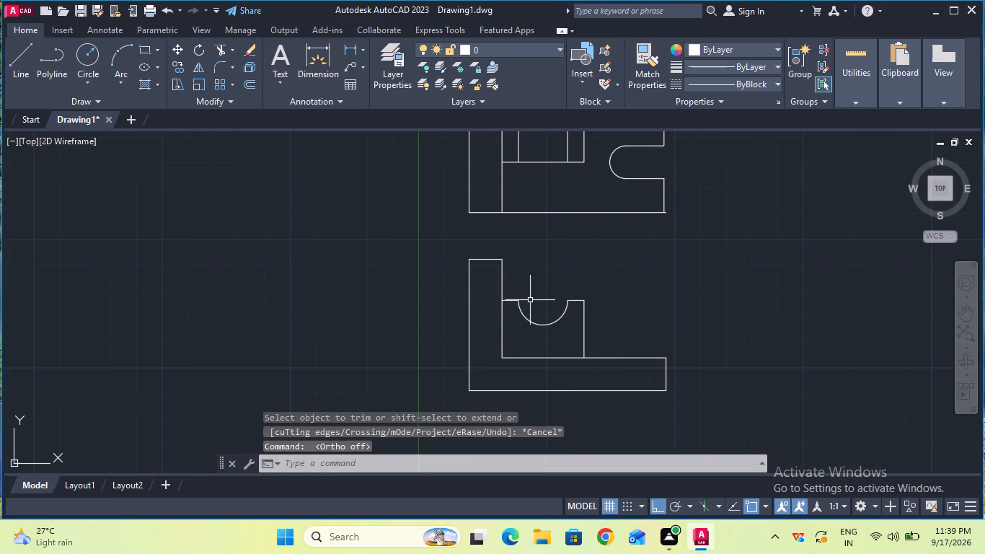
{"action": "left_click", "coordinate": [19, 67]}
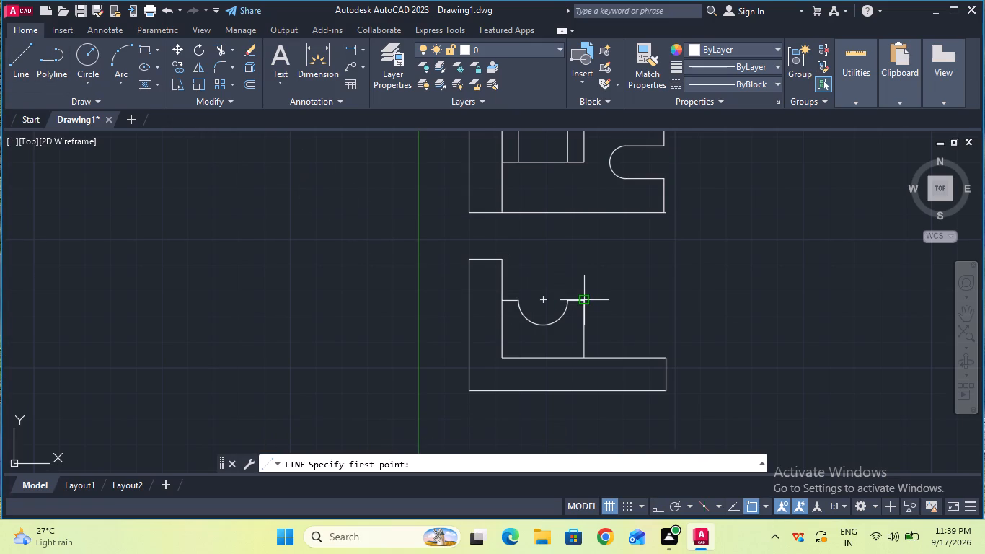
{"action": "left_click", "coordinate": [583, 303]}
{"action": "left_click", "coordinate": [664, 359]}
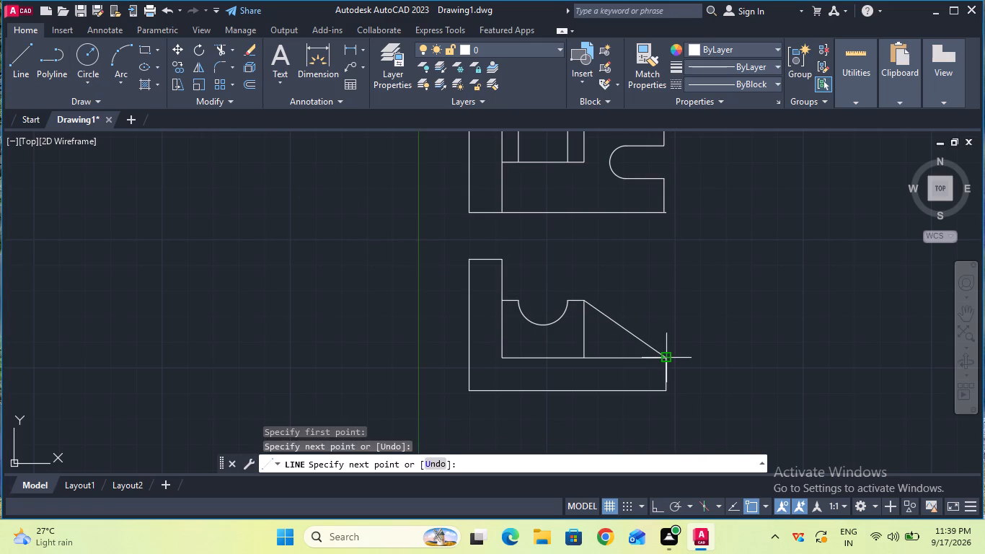
{"action": "key", "text": "Escape"}
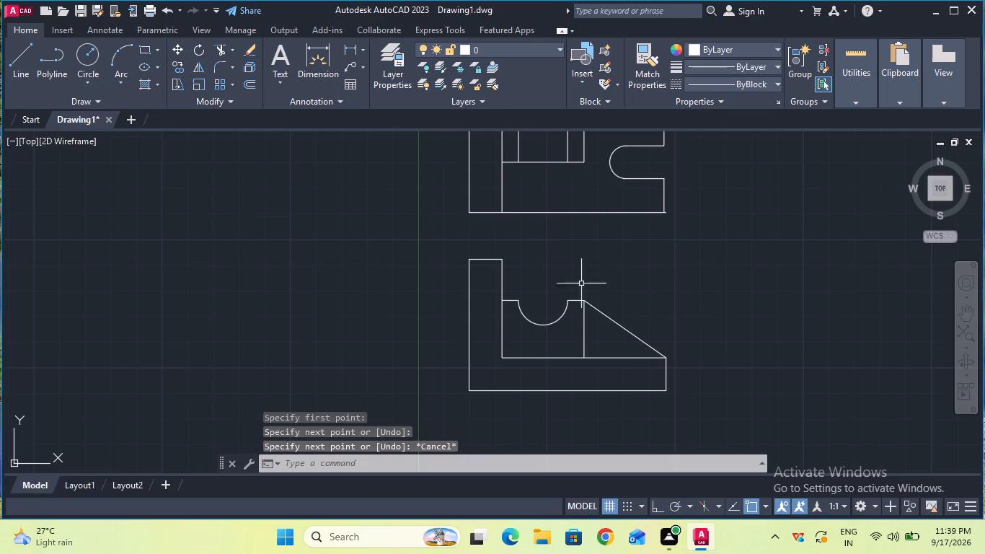
Select the whole front view and join its lines and arc into polylines.
{"action": "left_click", "coordinate": [431, 239]}
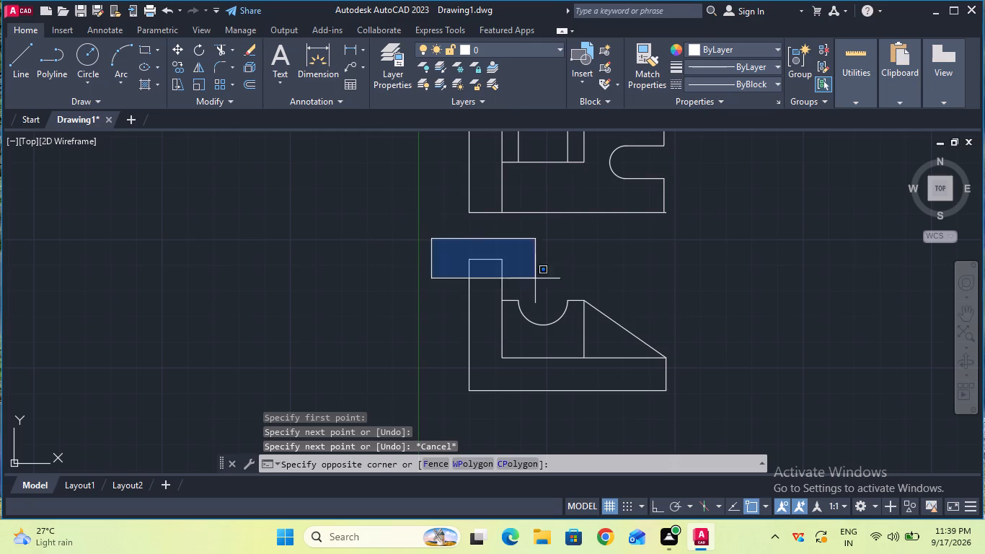
{"action": "left_click", "coordinate": [696, 423]}
{"action": "type", "text": "join"}
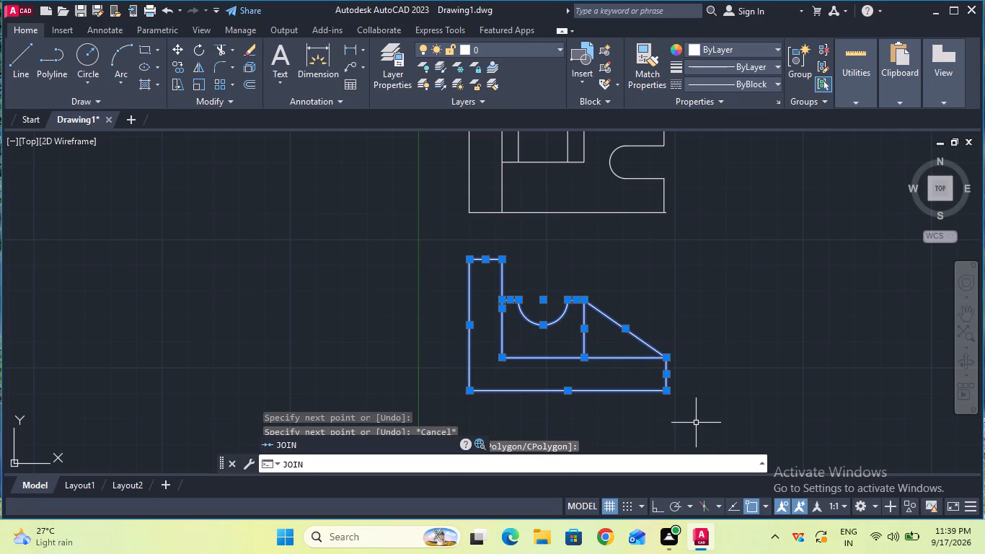
{"action": "left_click", "coordinate": [423, 446]}
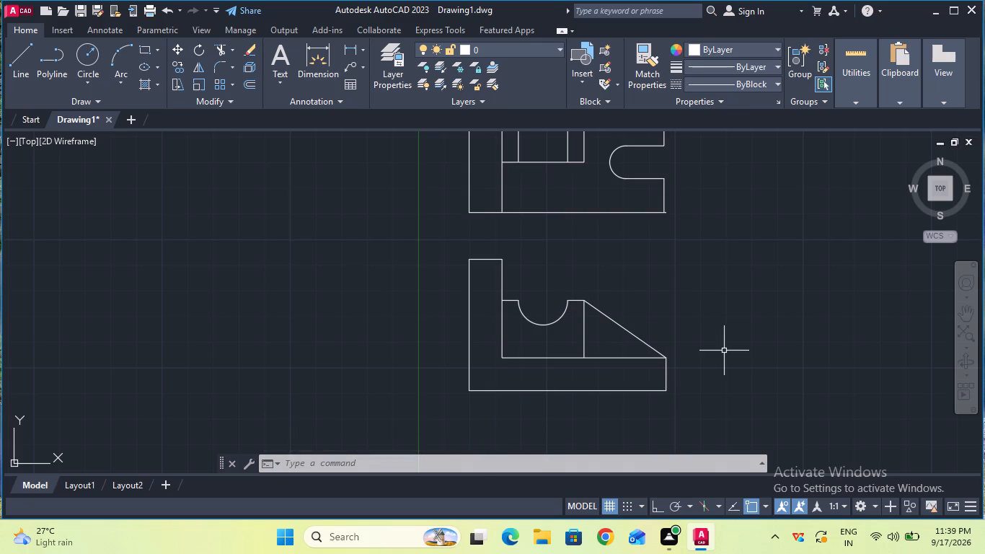
Set the current linetype to CENTER and draw a horizontal projection line about 76 mm long outward from the front view's lower right corner.
{"action": "left_click", "coordinate": [974, 316]}
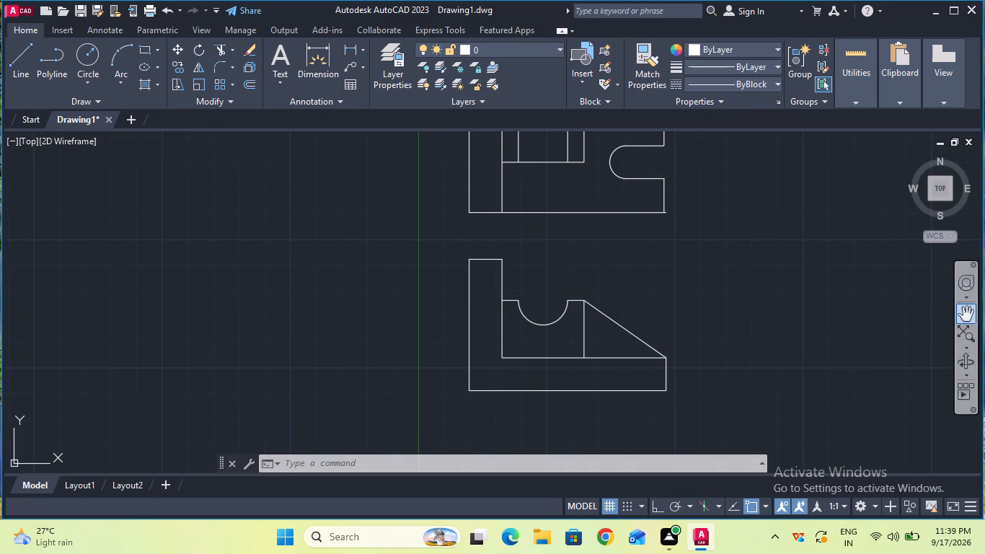
{"action": "left_click_drag", "start_coordinate": [929, 316], "coordinate": [769, 323]}
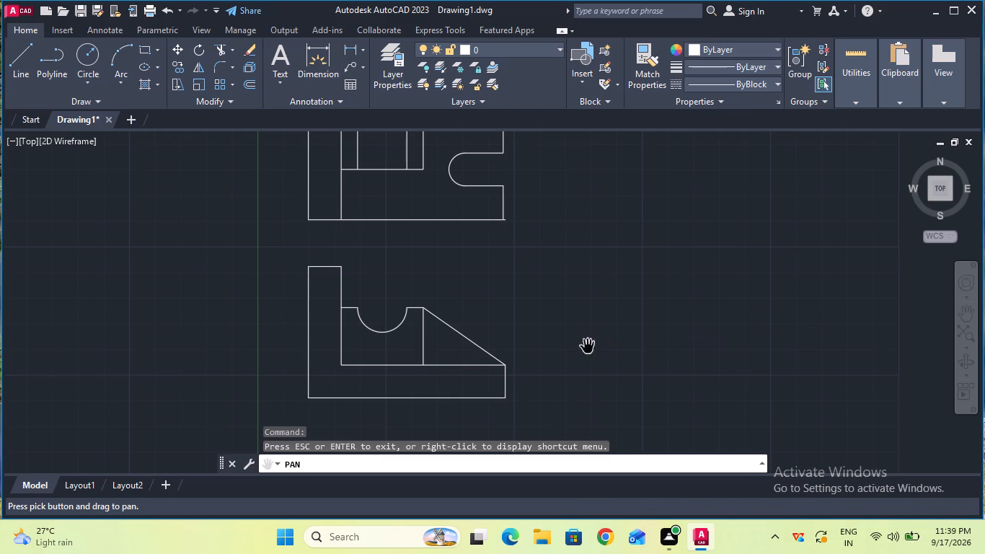
{"action": "key", "text": "Escape"}
{"action": "scroll", "coordinate": [587, 347], "scroll_direction": "down", "scroll_amount": 3, "text": "ctrl"}
{"action": "scroll", "coordinate": [587, 347], "scroll_direction": "up", "scroll_amount": 2, "text": "ctrl"}
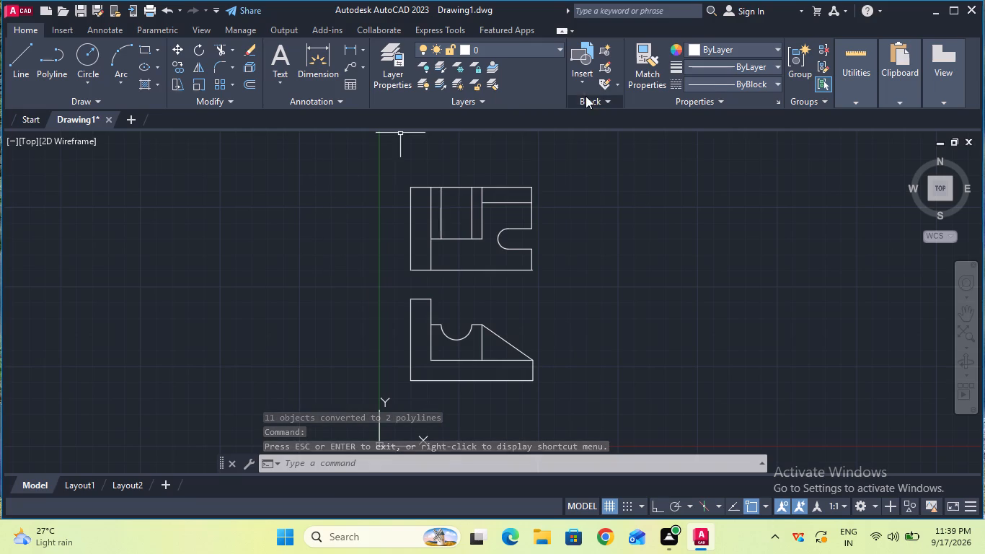
{"action": "left_click", "coordinate": [712, 80]}
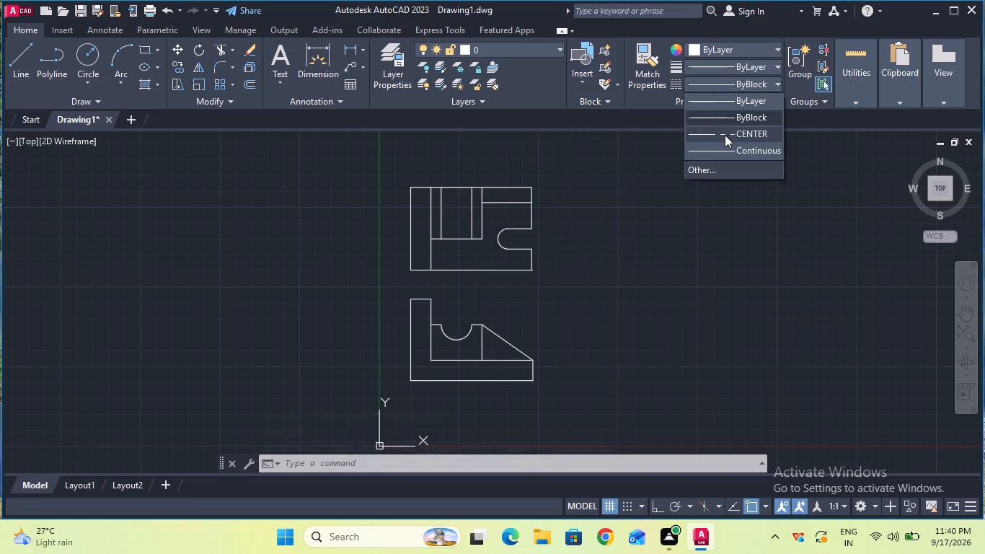
{"action": "left_click", "coordinate": [724, 135]}
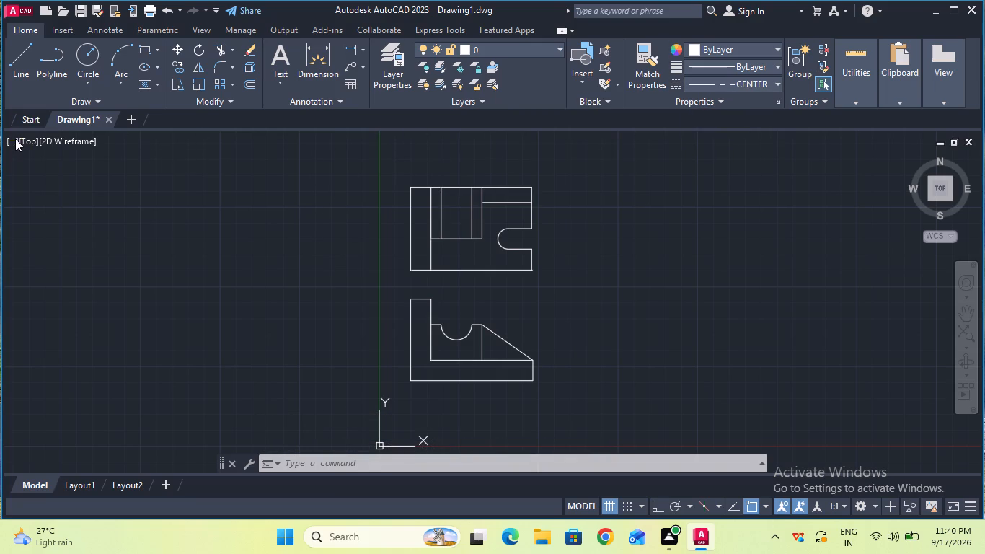
{"action": "left_click", "coordinate": [10, 68]}
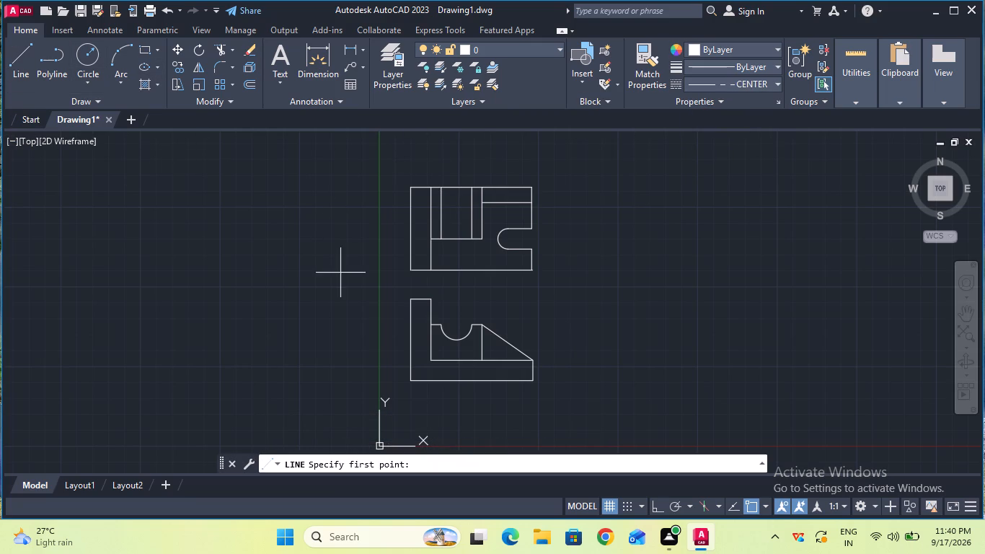
{"action": "left_click", "coordinate": [529, 381]}
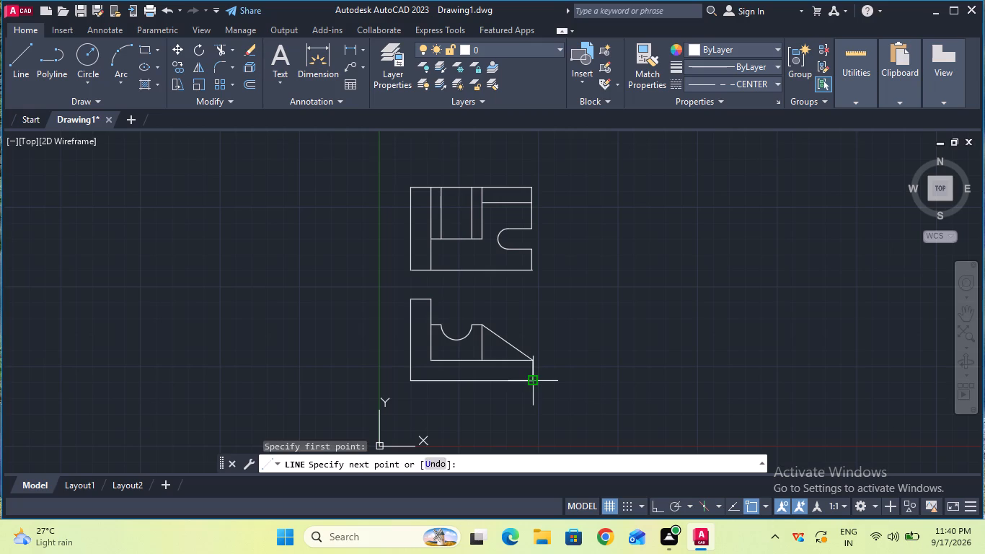
{"action": "left_click", "coordinate": [630, 381]}
{"action": "key", "text": "Escape"}
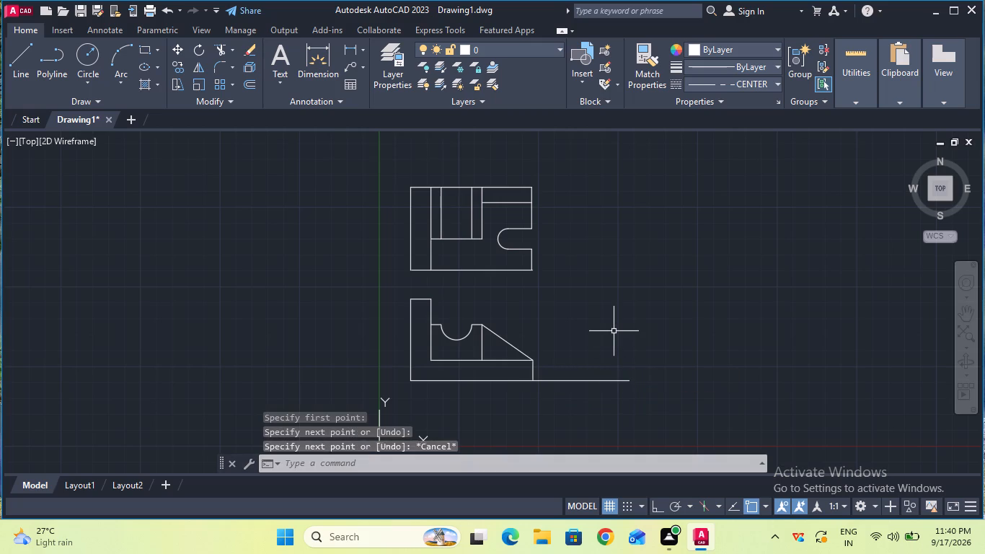
Set the current linetype back to ByBlock.
{"action": "scroll", "coordinate": [580, 390], "scroll_direction": "up", "scroll_amount": 2, "text": "ctrl"}
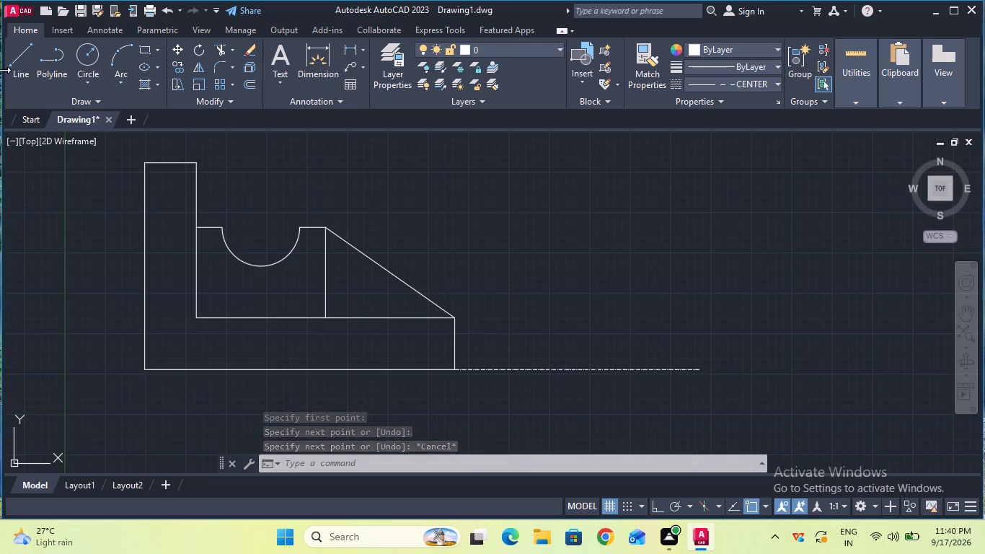
{"action": "left_click", "coordinate": [742, 83]}
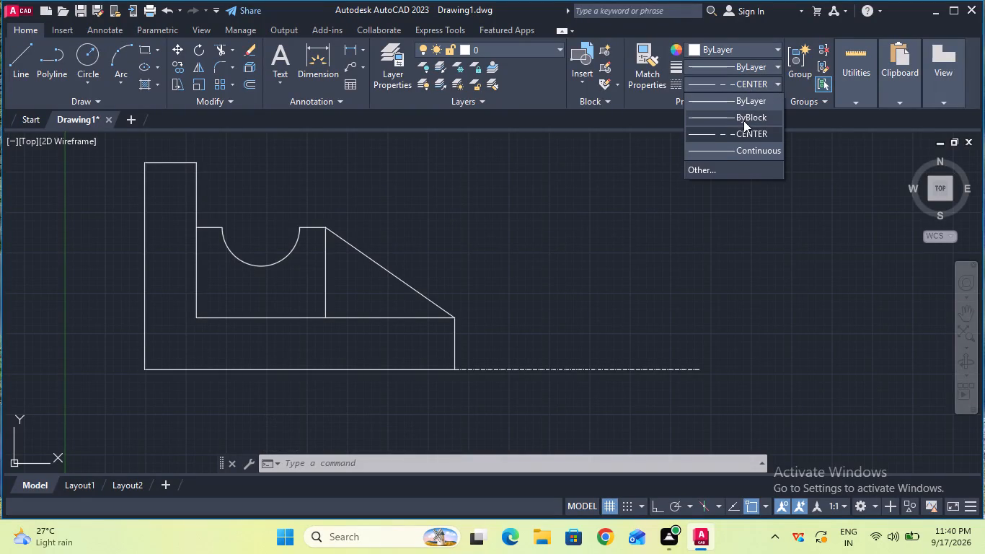
{"action": "left_click", "coordinate": [743, 122]}
{"action": "left_click", "coordinate": [743, 122]}
{"action": "left_click", "coordinate": [743, 116]}
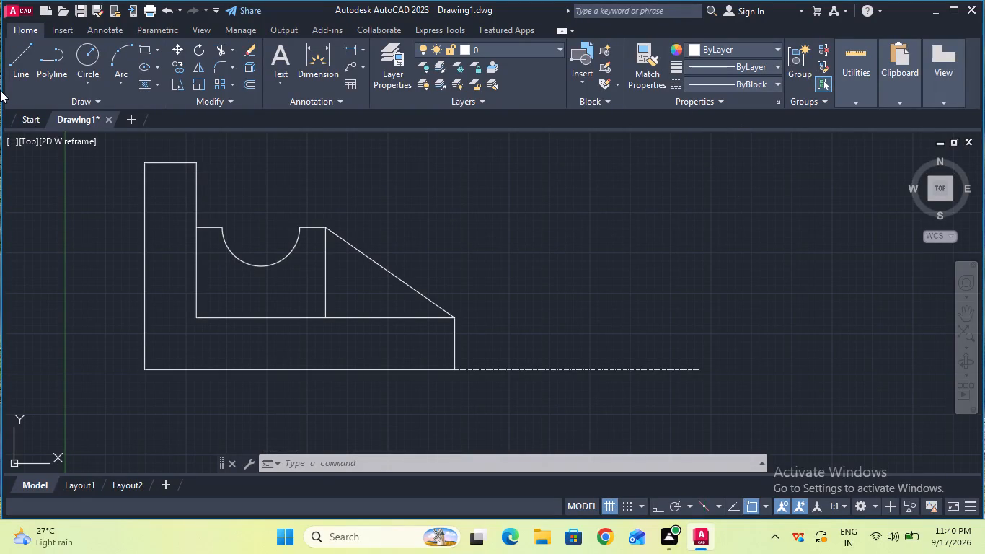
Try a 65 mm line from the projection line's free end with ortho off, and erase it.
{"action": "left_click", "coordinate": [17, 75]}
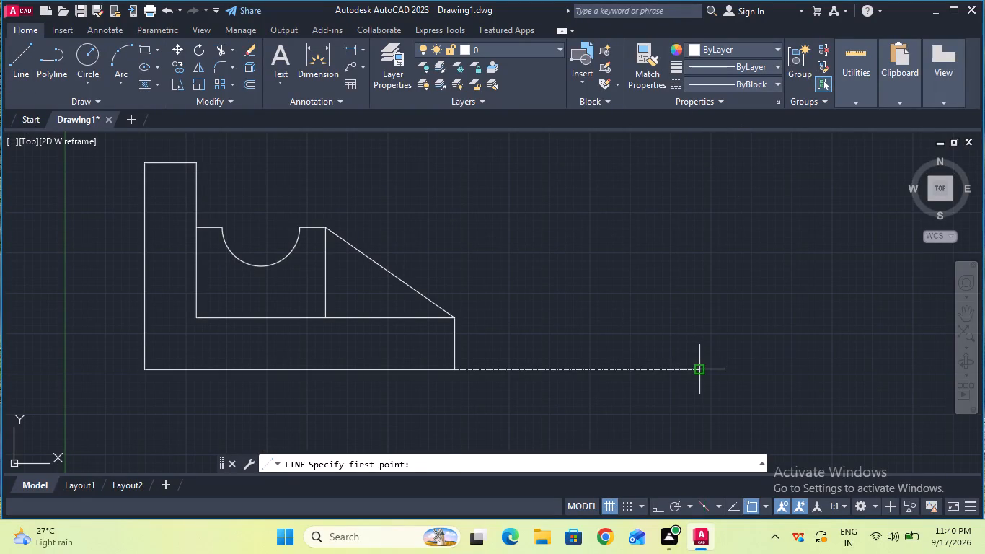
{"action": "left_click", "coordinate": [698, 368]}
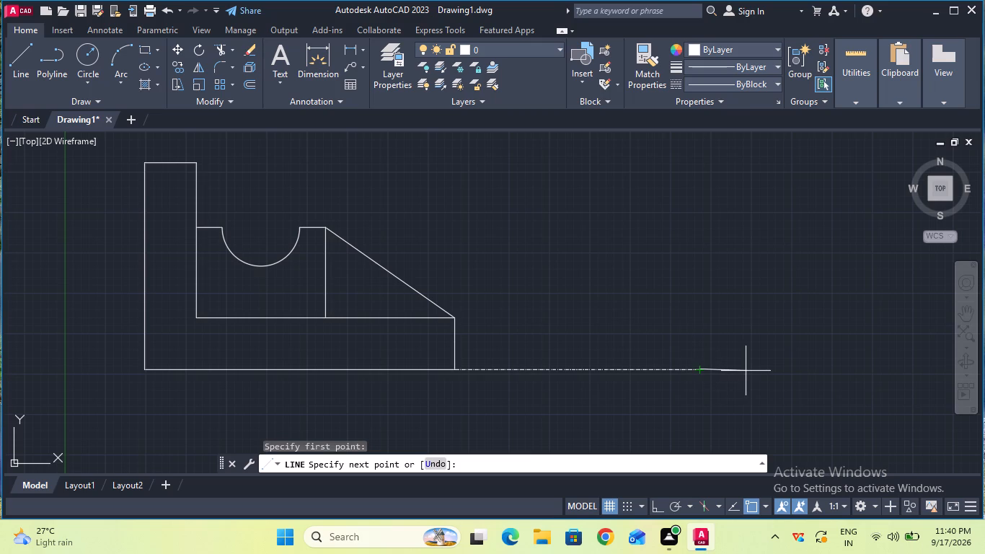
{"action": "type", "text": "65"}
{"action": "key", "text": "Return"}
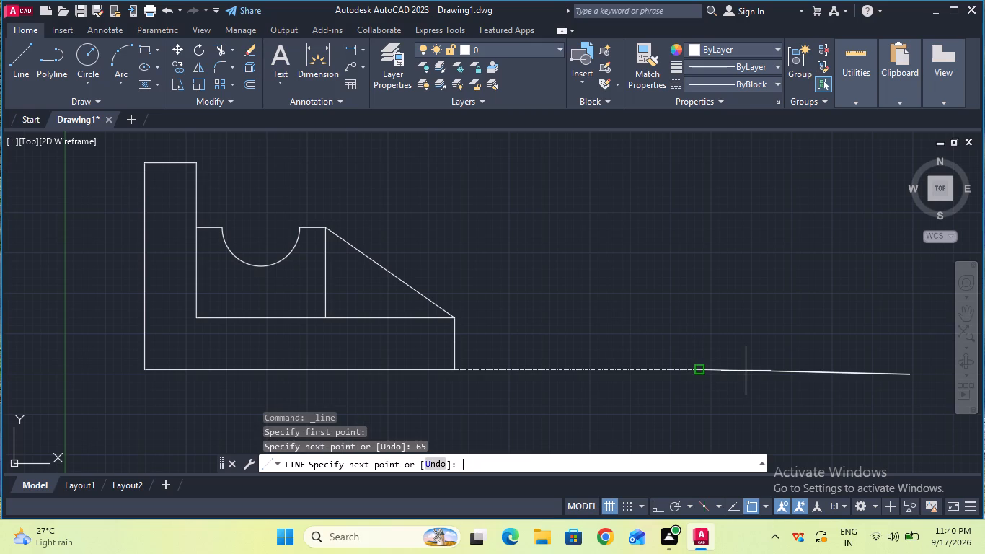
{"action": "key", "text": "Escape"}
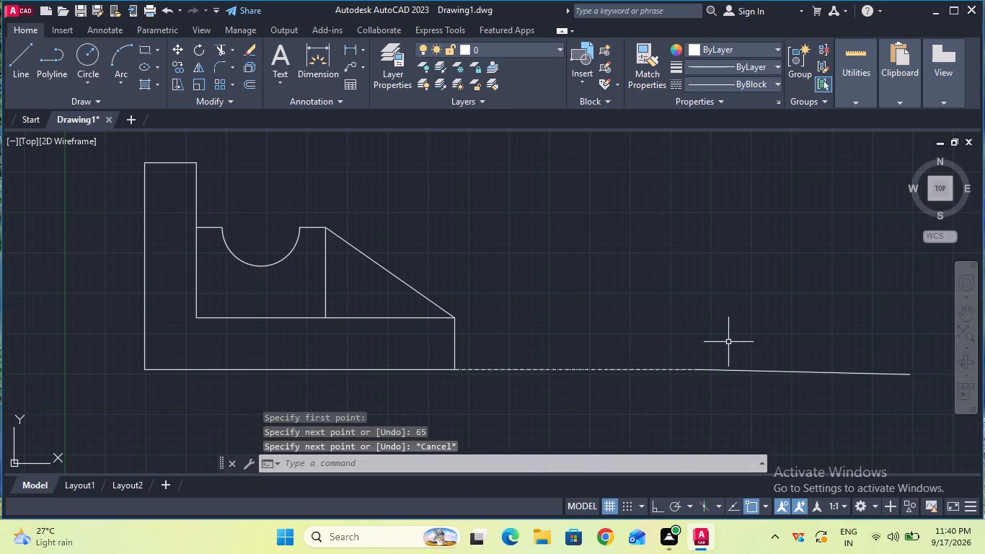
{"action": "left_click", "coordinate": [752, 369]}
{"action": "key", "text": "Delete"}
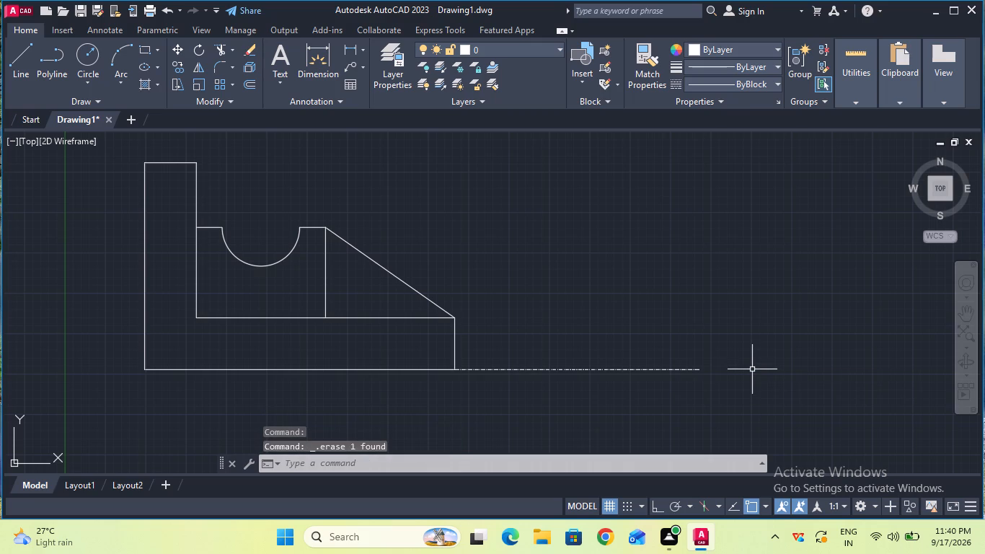
Turn ortho on and draw a 65 mm horizontal line to the right from the projection line's free end.
{"action": "key", "text": "F8"}
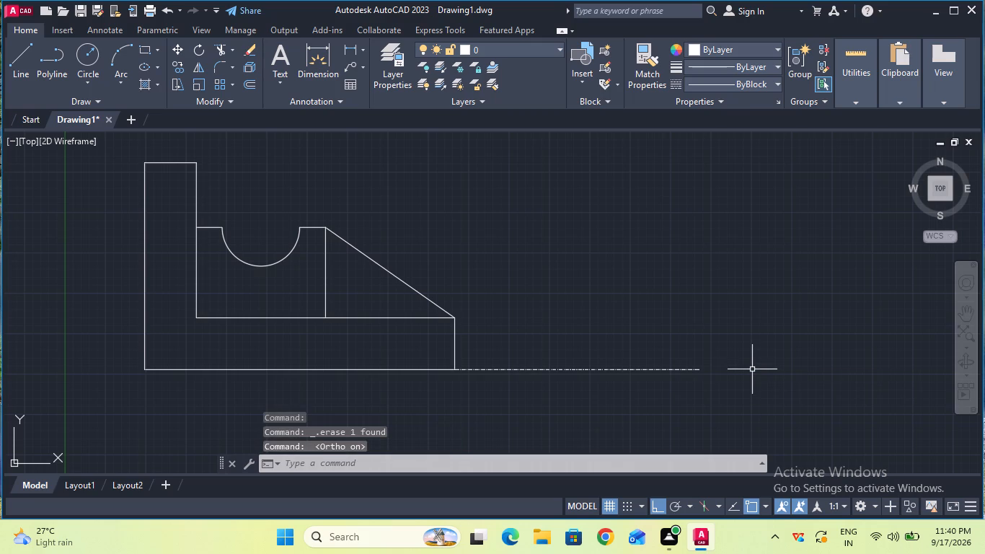
{"action": "left_click", "coordinate": [28, 70]}
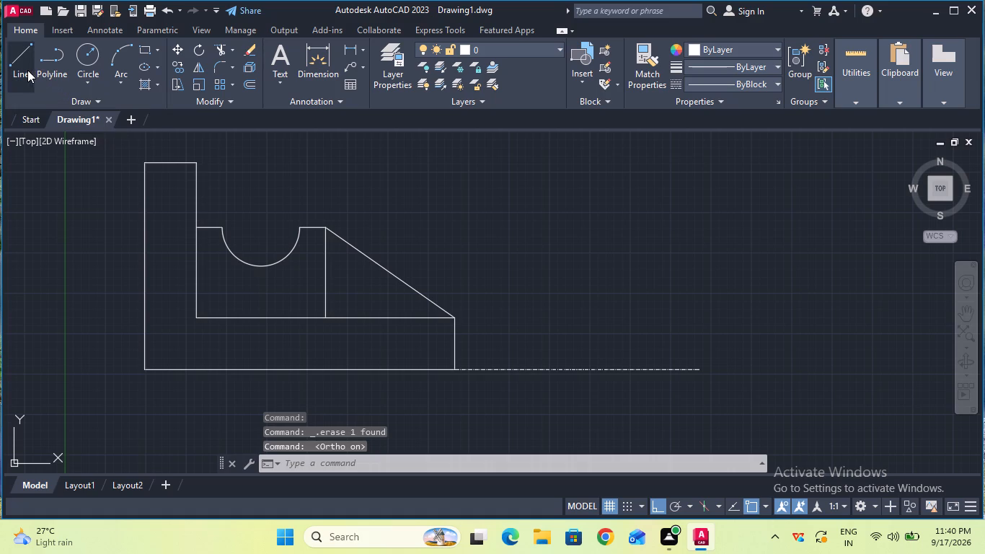
{"action": "left_click", "coordinate": [699, 374]}
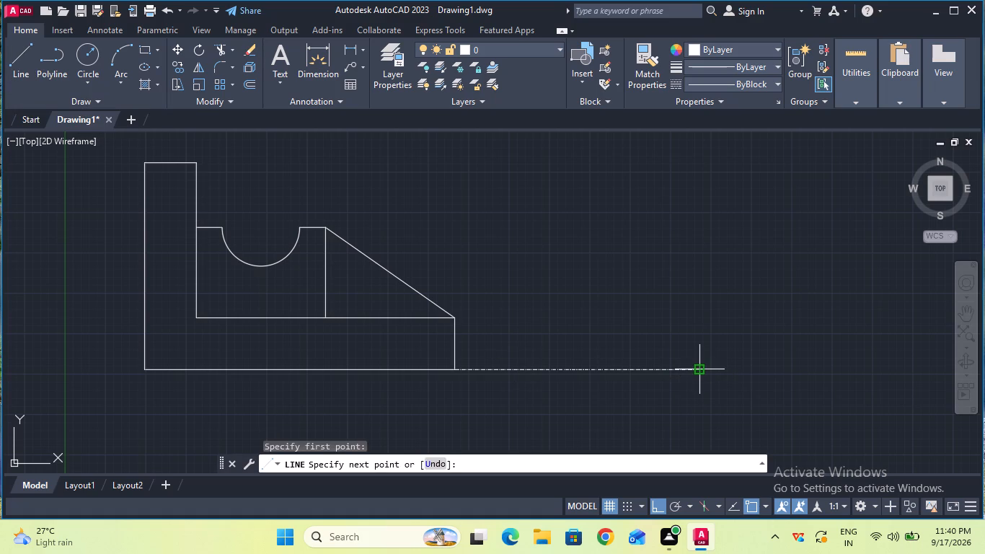
{"action": "type", "text": "65"}
{"action": "key", "text": "Return"}
{"action": "key", "text": "Escape"}
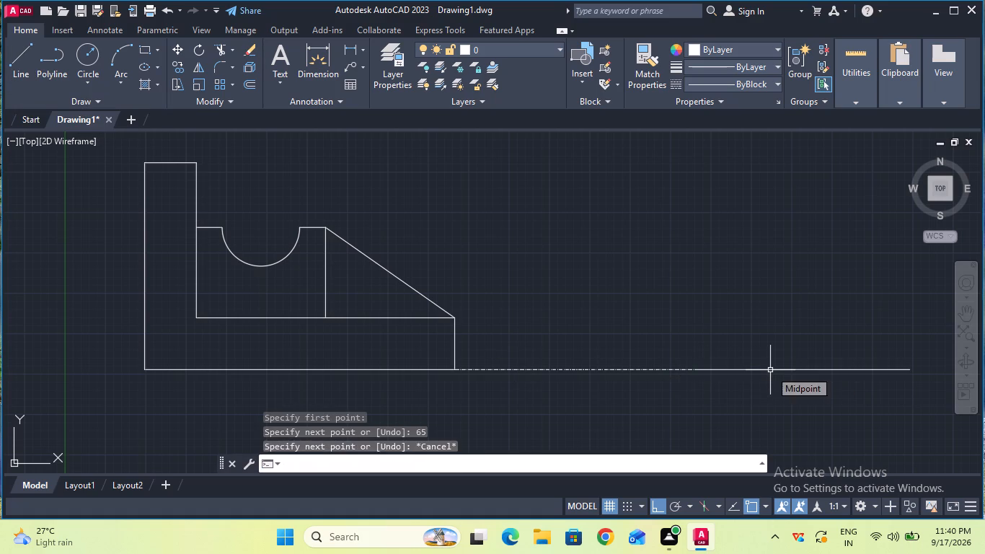
Erase the CENTER-linetype projection line between the front view and the 65 mm line.
{"action": "left_click", "coordinate": [244, 54]}
{"action": "left_click", "coordinate": [531, 368]}
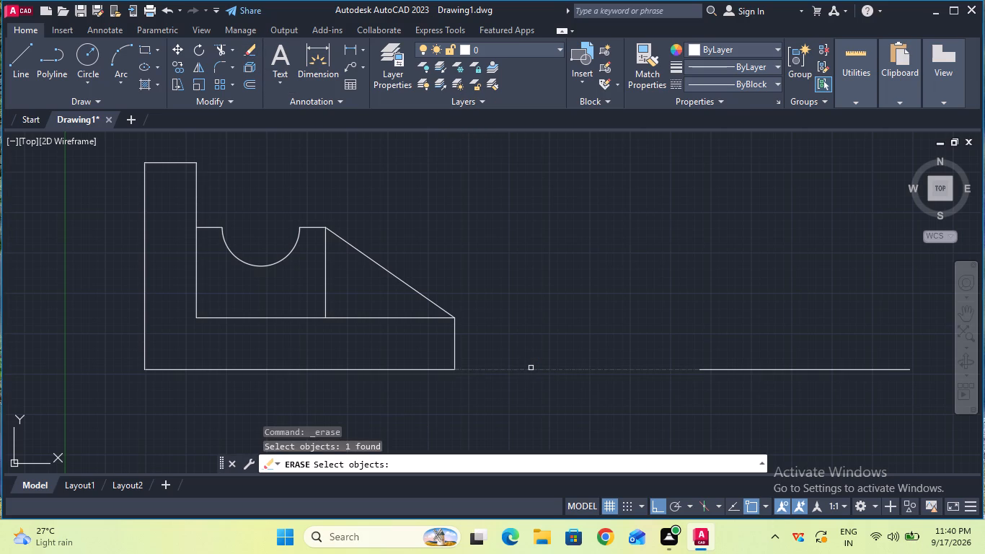
{"action": "key", "text": "Return"}
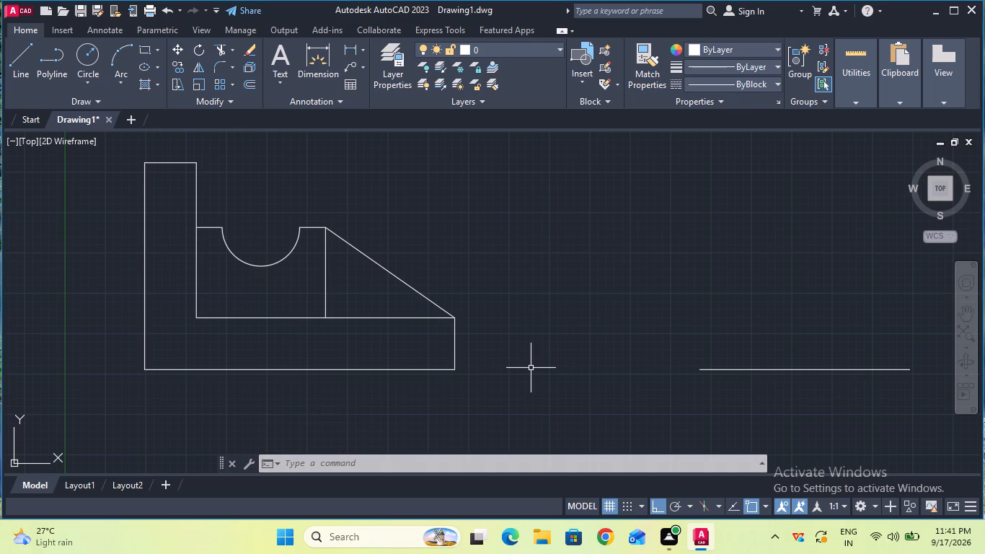
{"action": "key", "text": "Escape"}
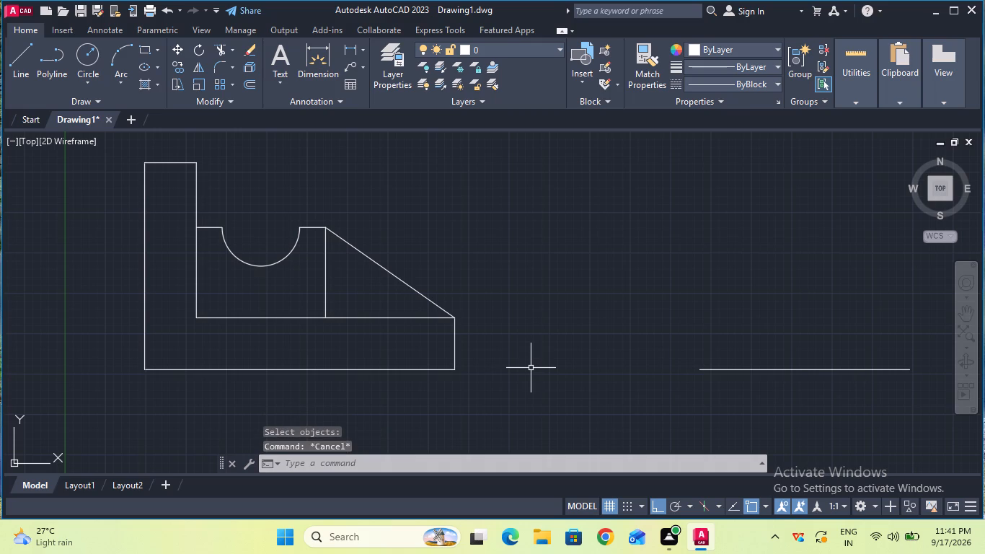
Complete the side view's outline from the 65 mm line's left end with lines 64 mm up, 65 mm right and 64 mm down.
{"action": "double_click", "coordinate": [27, 76]}
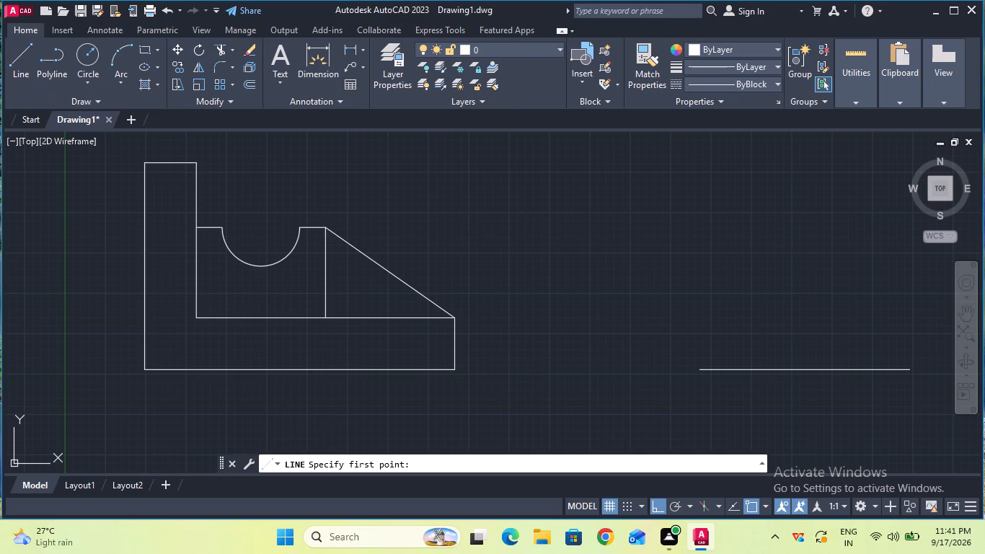
{"action": "left_click", "coordinate": [699, 369]}
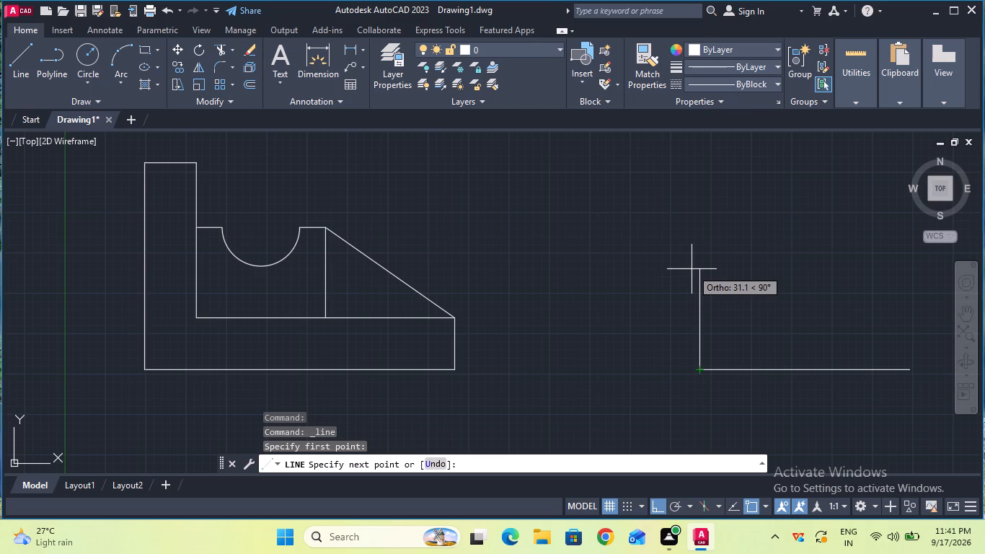
{"action": "type", "text": "64"}
{"action": "key", "text": "Return"}
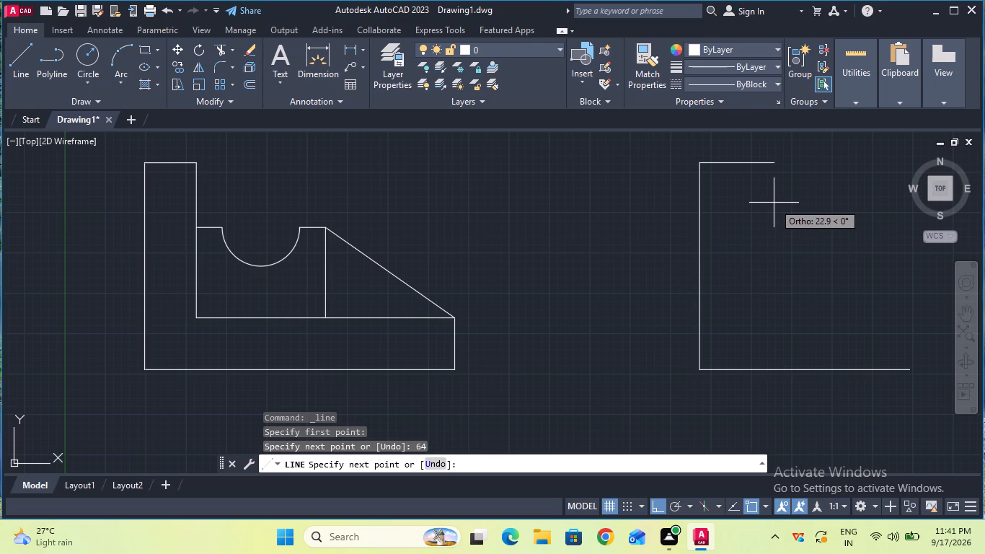
{"action": "type", "text": "65"}
{"action": "key", "text": "Return"}
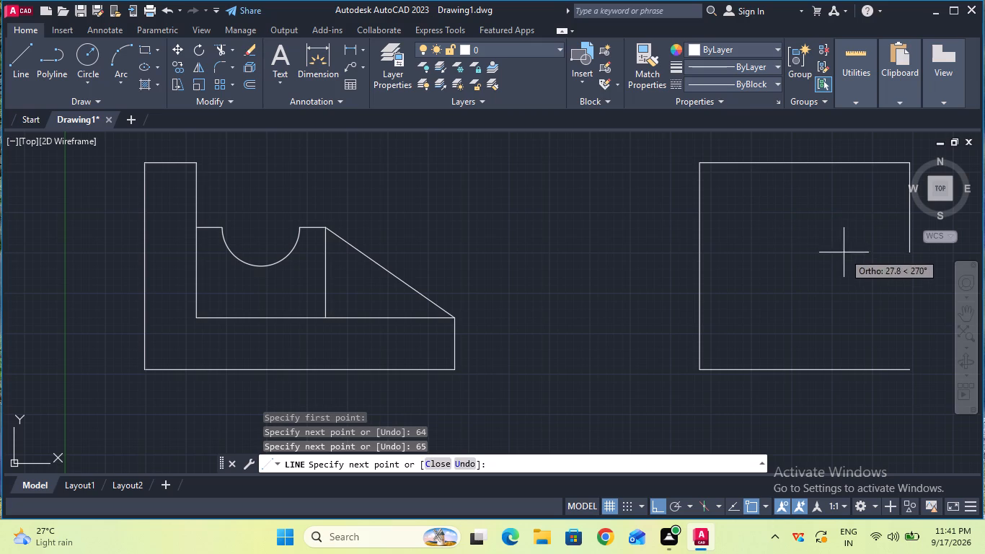
{"action": "type", "text": "64"}
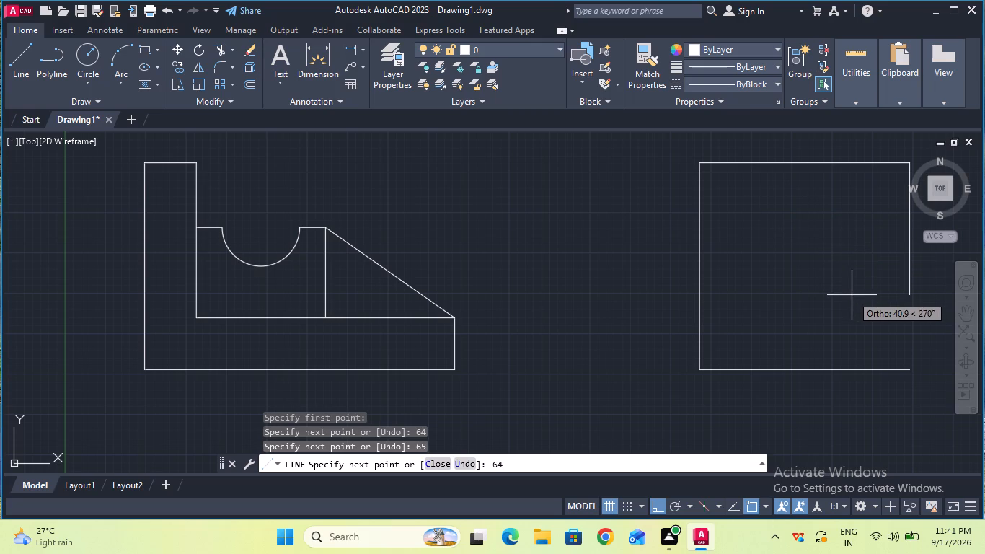
{"action": "key", "text": "Return"}
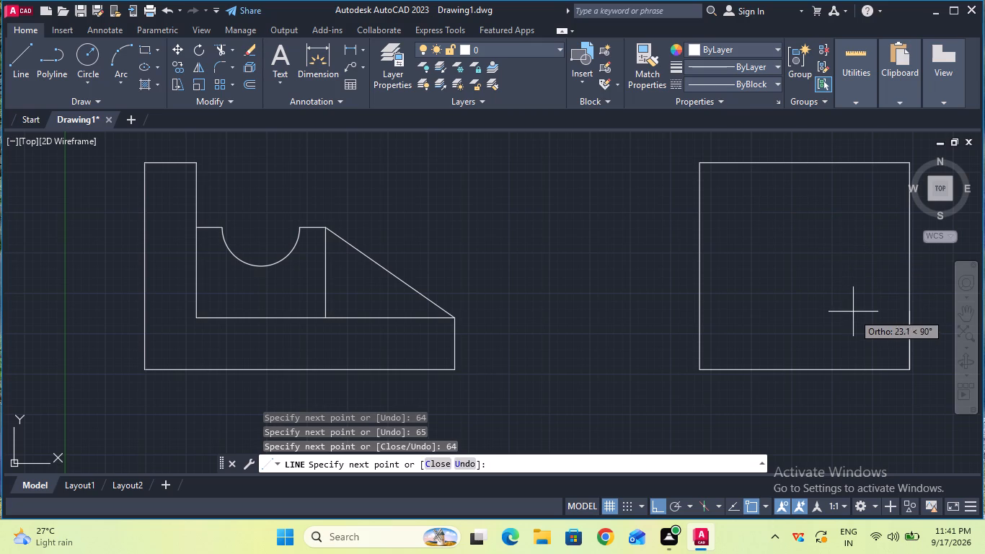
{"action": "key", "text": "Escape"}
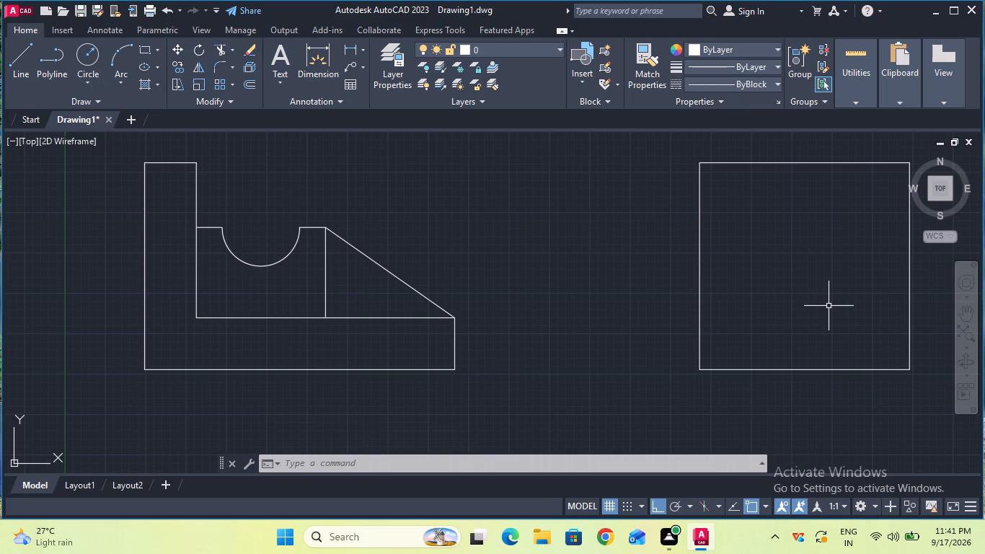
Place a 16 mm vertical linear dimension from the side-view rectangle's lower left corner up its left edge, with the dimension line outside the rectangle.
{"action": "left_click", "coordinate": [348, 52]}
{"action": "left_click", "coordinate": [699, 366]}
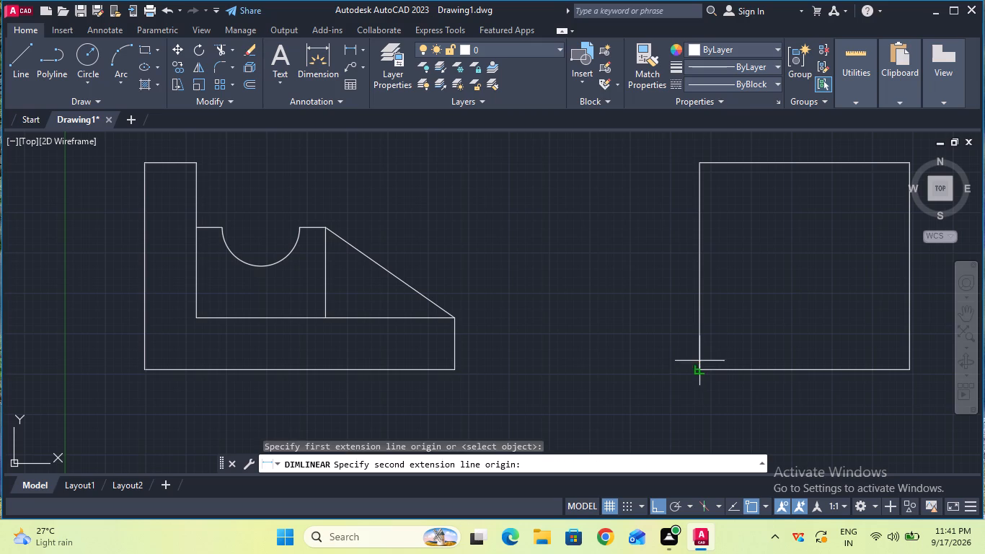
{"action": "type", "text": "16"}
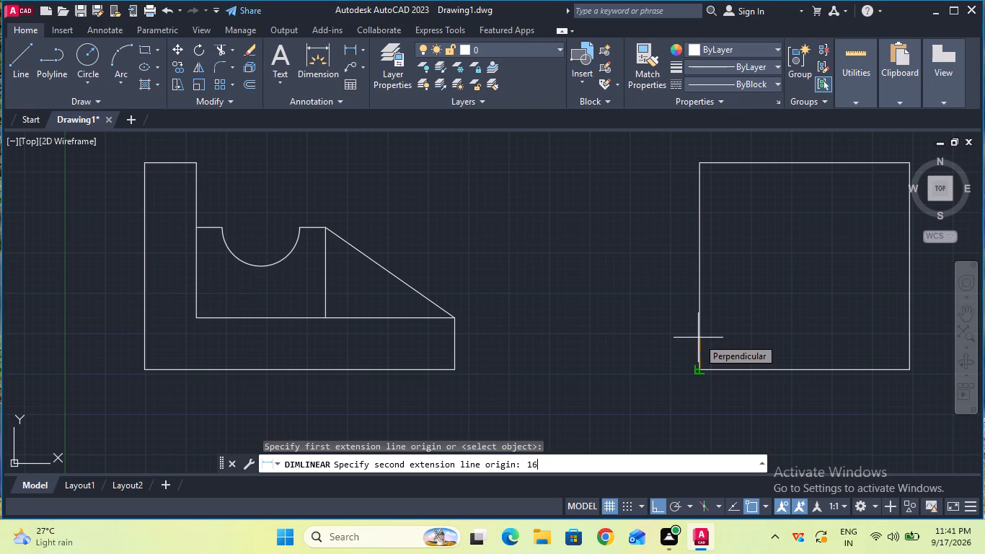
{"action": "key", "text": "Return"}
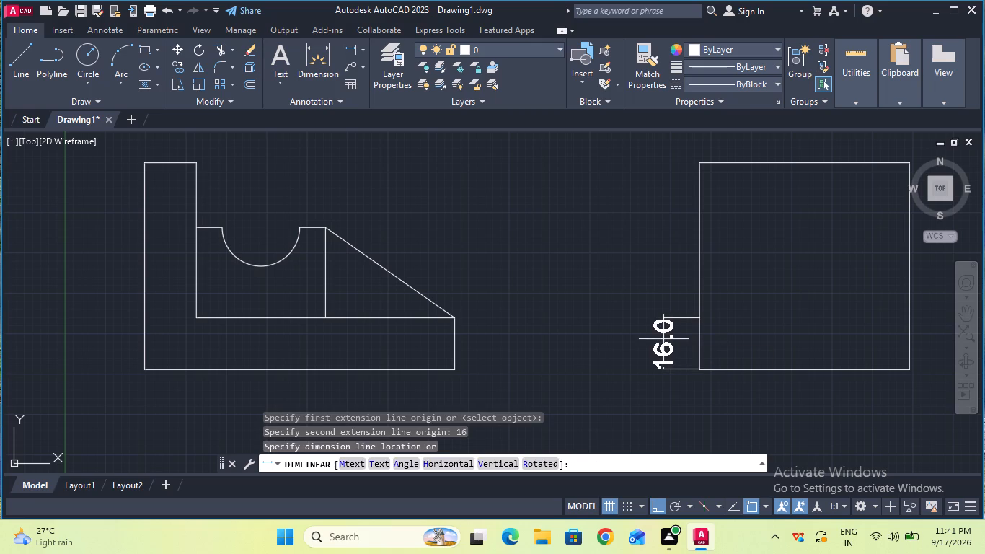
{"action": "left_click", "coordinate": [607, 340]}
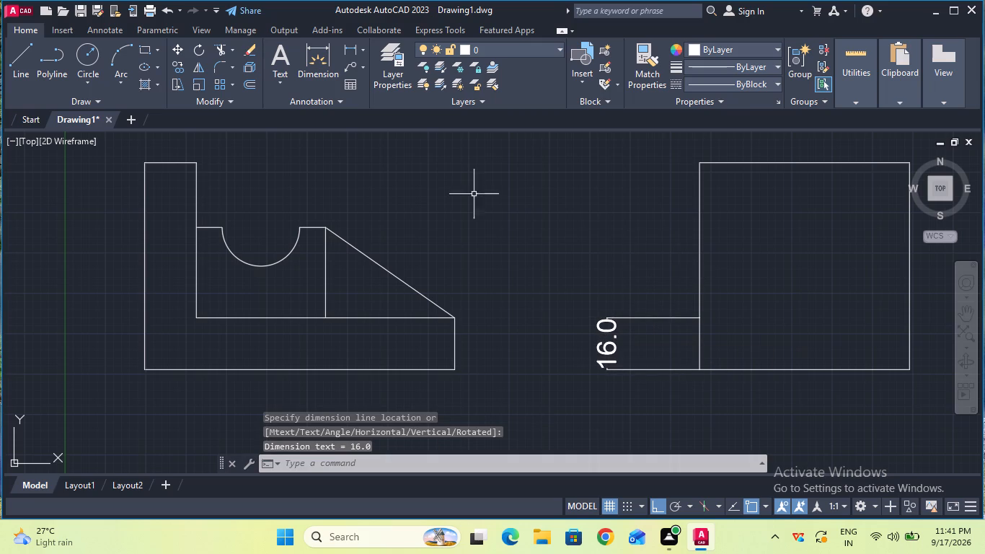
Draw a horizontal line from the 16 mm dimension's upper extension line across the side-view rectangle to its right edge.
{"action": "left_click", "coordinate": [22, 50]}
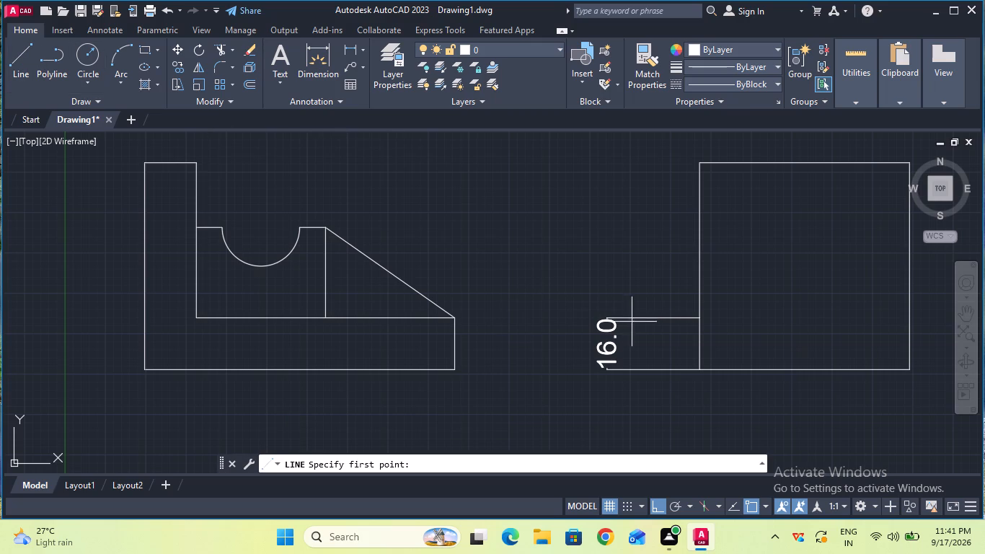
{"action": "left_click", "coordinate": [654, 319]}
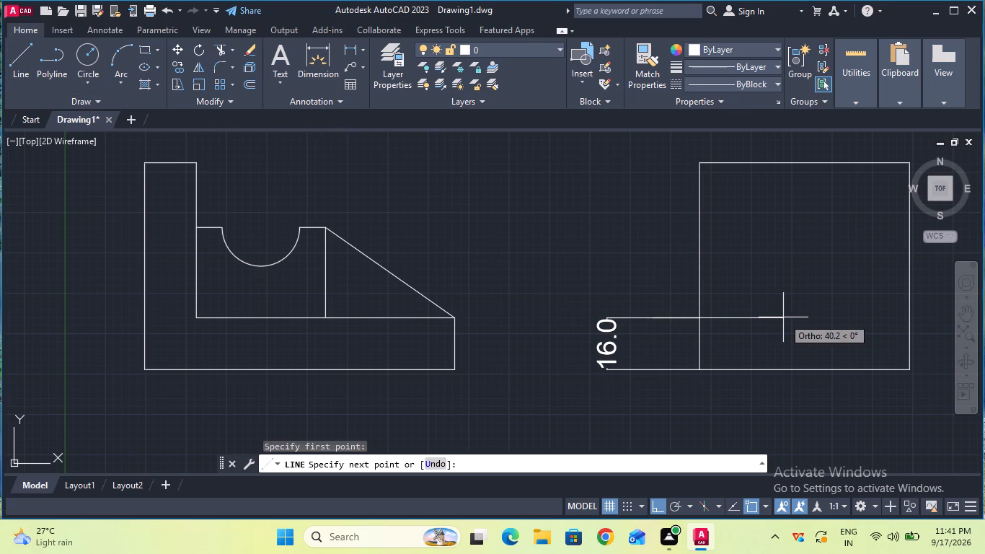
{"action": "left_click", "coordinate": [911, 320]}
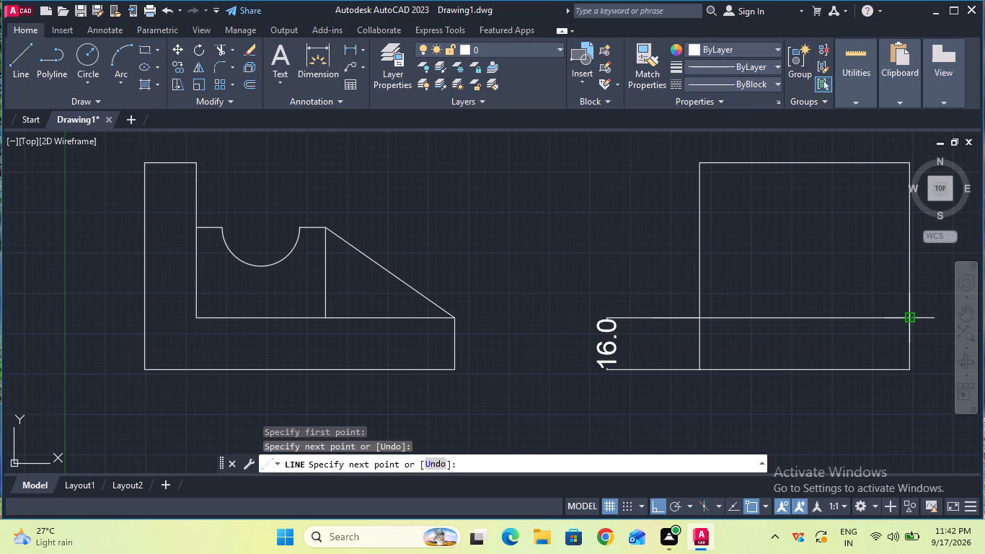
{"action": "key", "text": "Escape"}
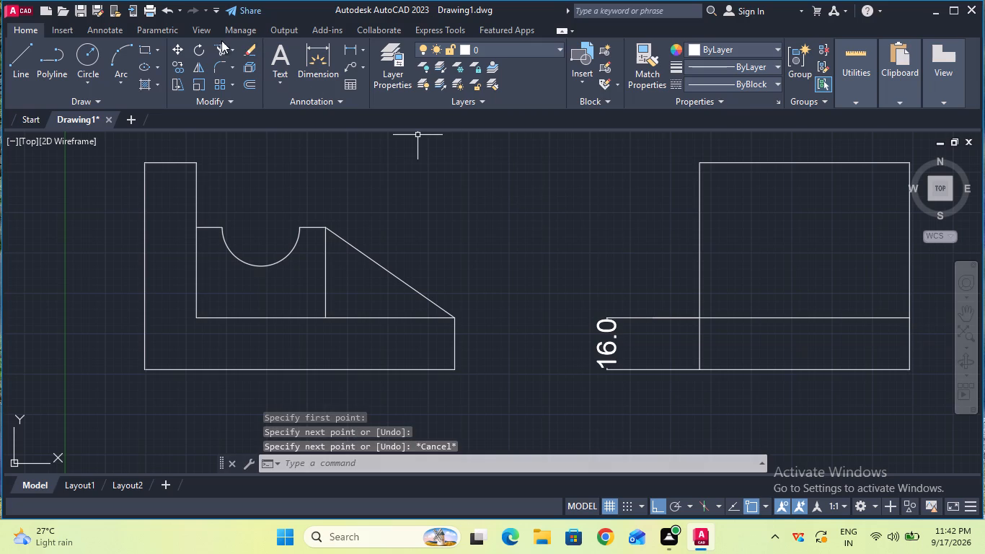
Erase the 16 mm vertical dimension beside the side view.
{"action": "left_click", "coordinate": [255, 48]}
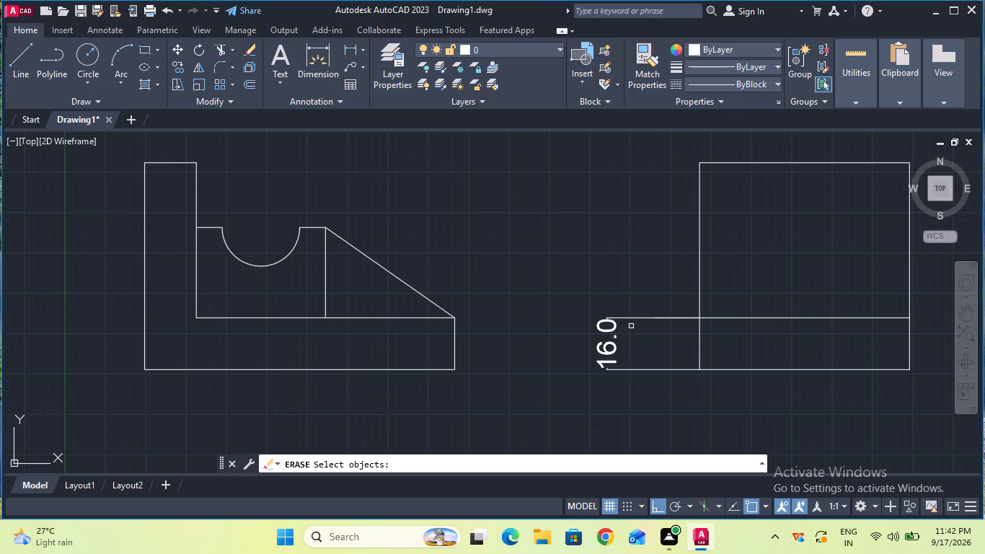
{"action": "double_click", "coordinate": [631, 317]}
{"action": "key", "text": "Return"}
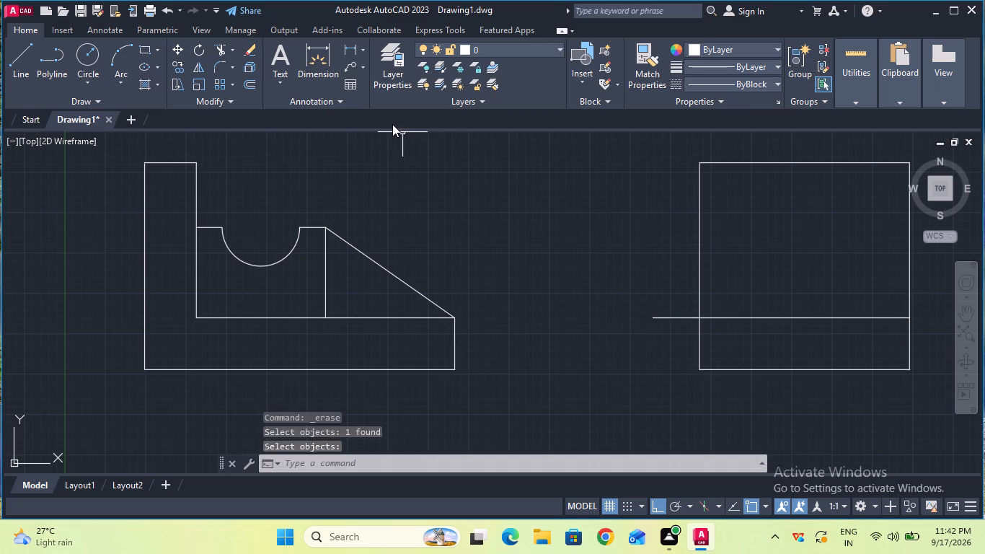
Trim the part of the new horizontal line that extends outside the side-view rectangle's left edge.
{"action": "double_click", "coordinate": [221, 45]}
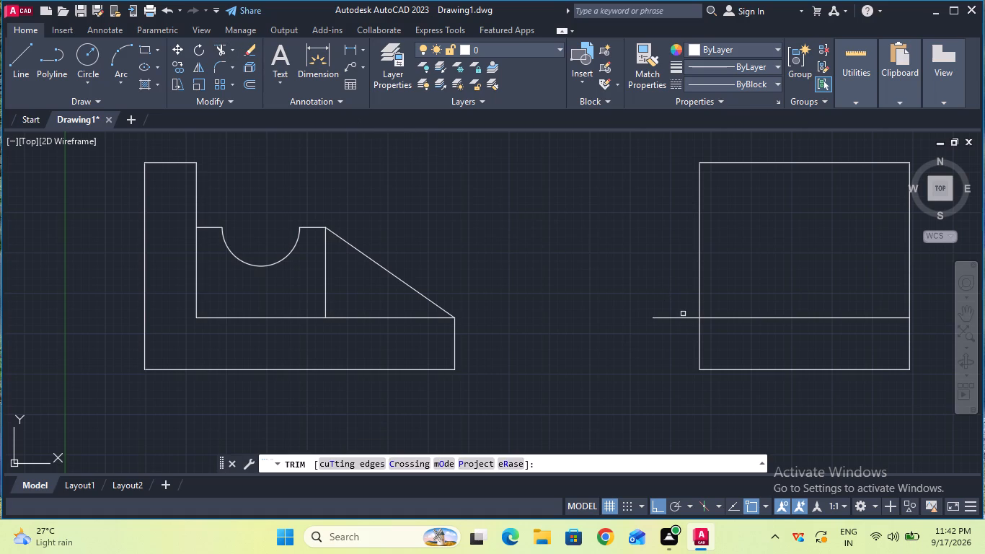
{"action": "left_click", "coordinate": [683, 317]}
{"action": "key", "text": "Return"}
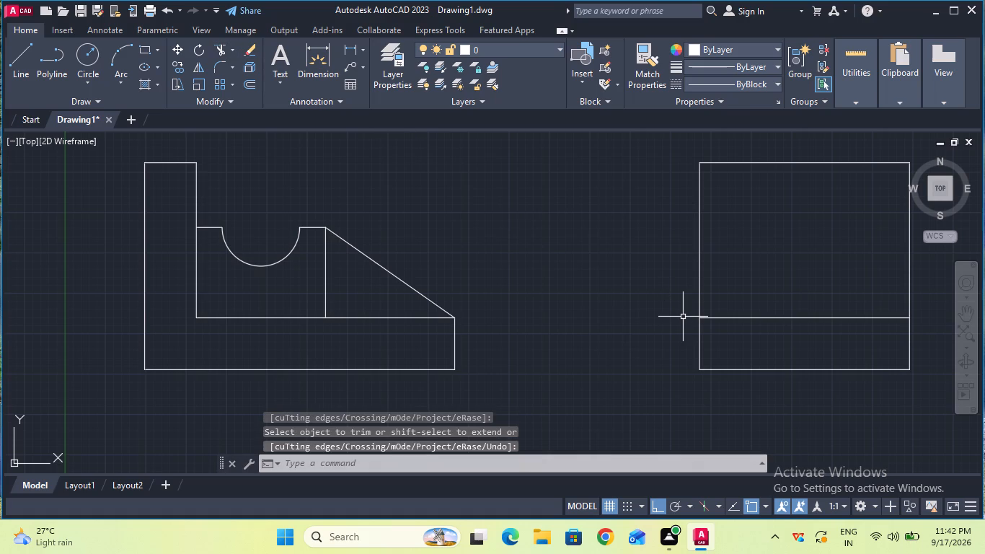
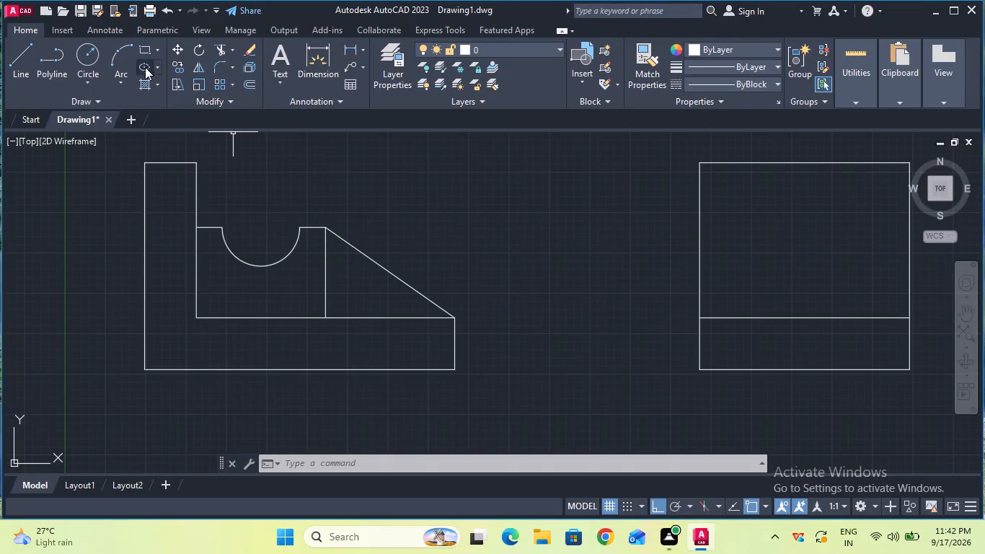
Place a 48.5 mm horizontal linear dimension from the side-view rectangle's lower right corner along its bottom edge, with the dimension line below the rectangle.
{"action": "double_click", "coordinate": [345, 47]}
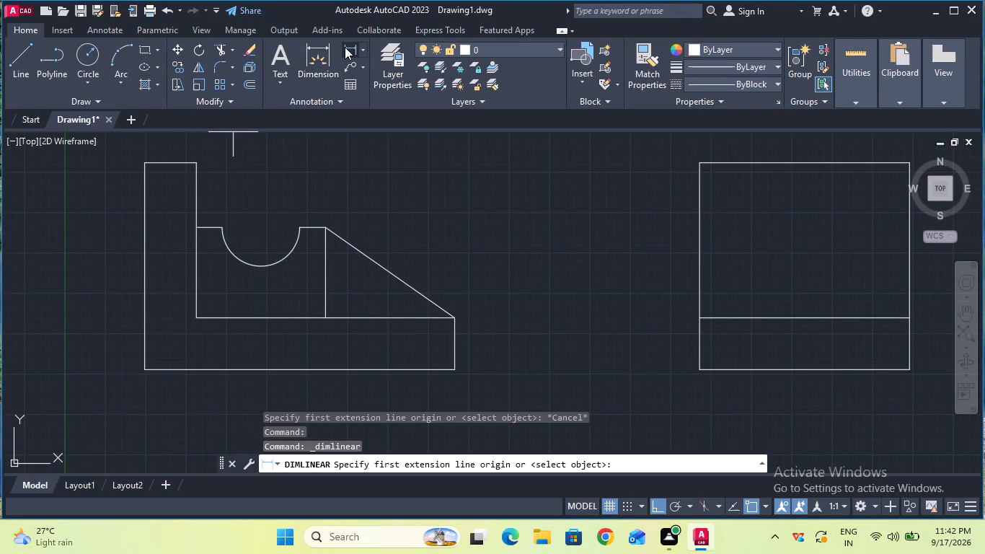
{"action": "left_click", "coordinate": [909, 371]}
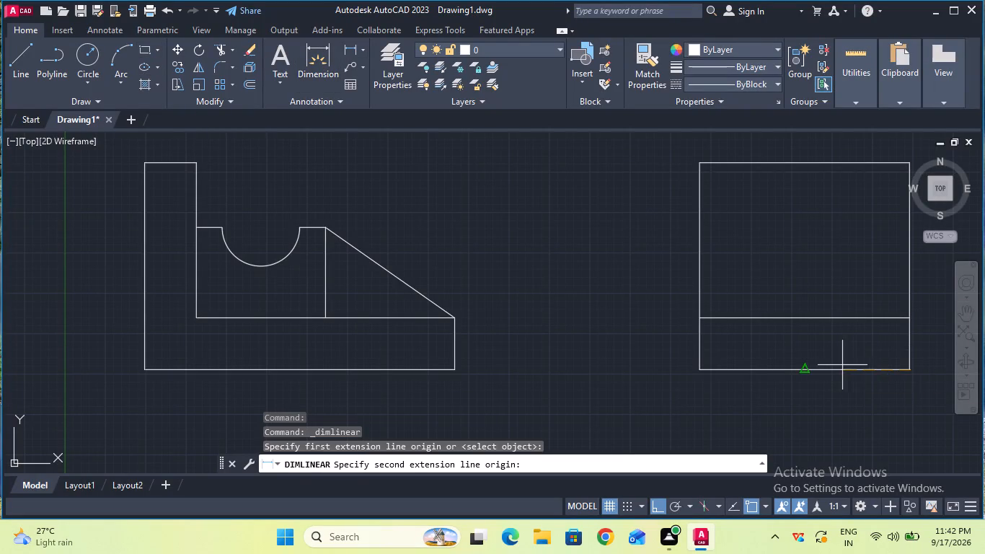
{"action": "key", "text": "4"}
{"action": "key", "text": "8"}
{"action": "type", "text": ".5"}
{"action": "key", "text": "Return"}
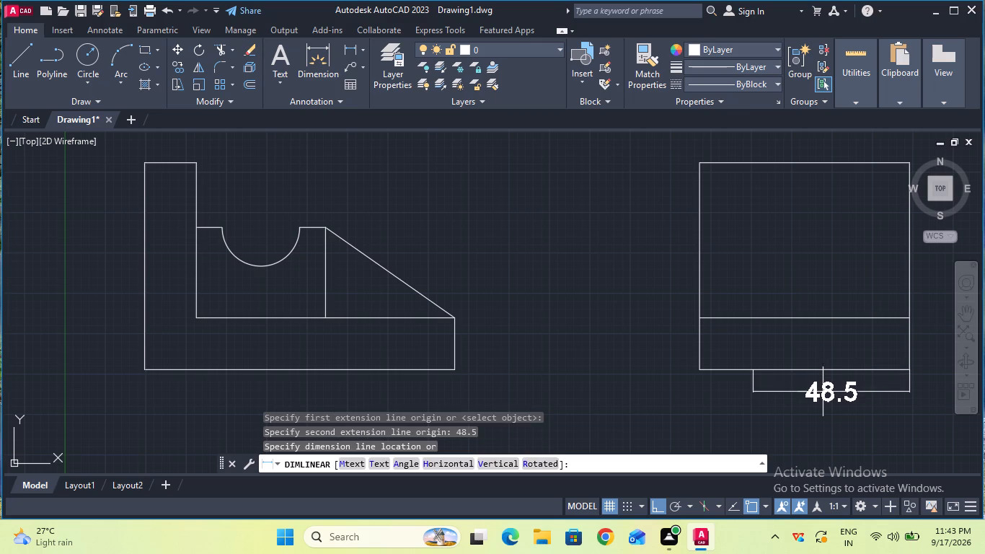
{"action": "left_click", "coordinate": [826, 414]}
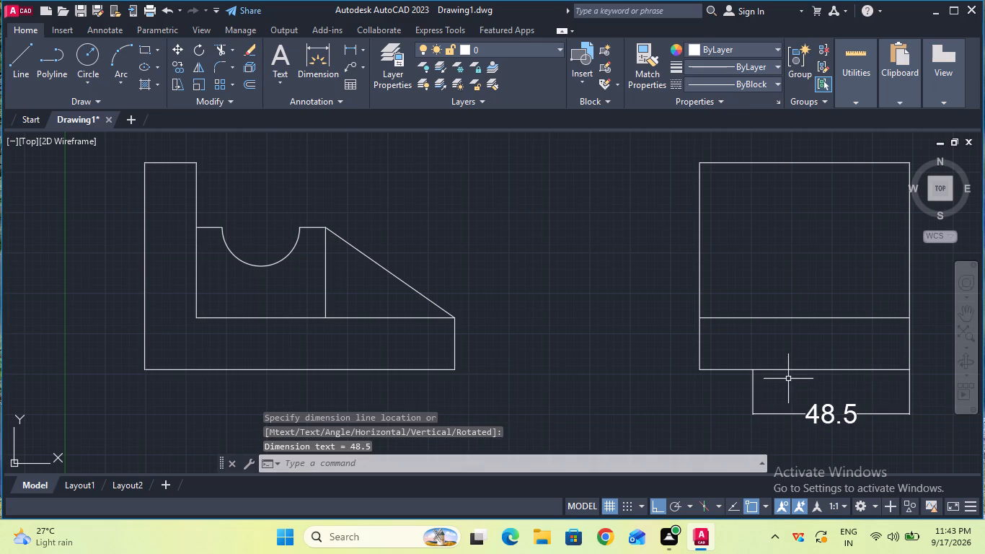
Draw a vertical line from the 48.5 mm dimension's left extension line up to the side view's interior horizontal line.
{"action": "left_click", "coordinate": [21, 80]}
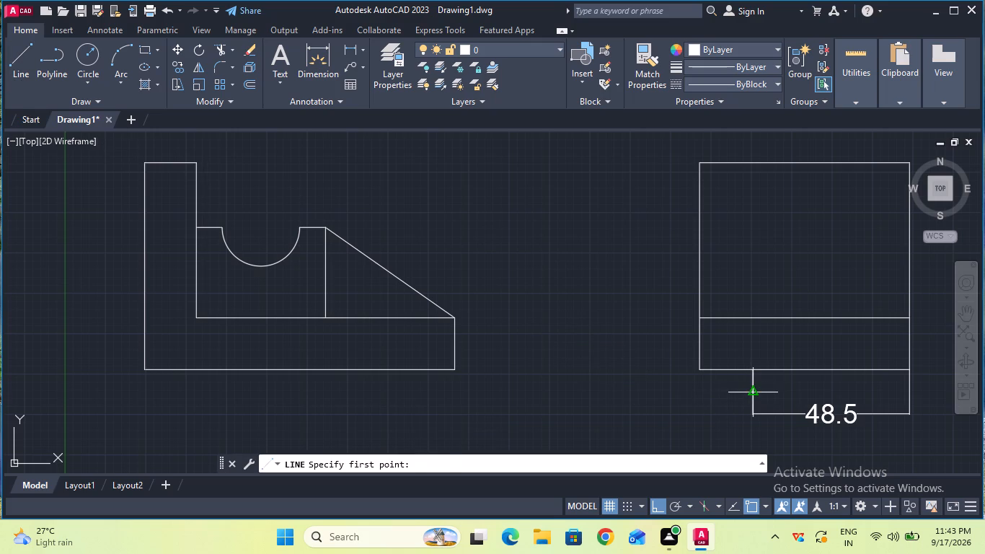
{"action": "left_click", "coordinate": [752, 389]}
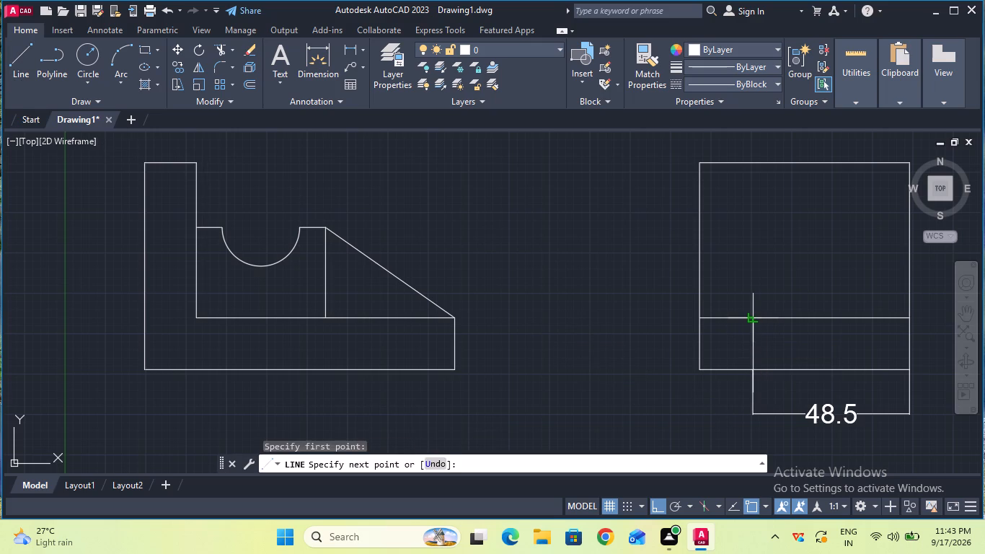
{"action": "left_click", "coordinate": [751, 317]}
{"action": "key", "text": "Escape"}
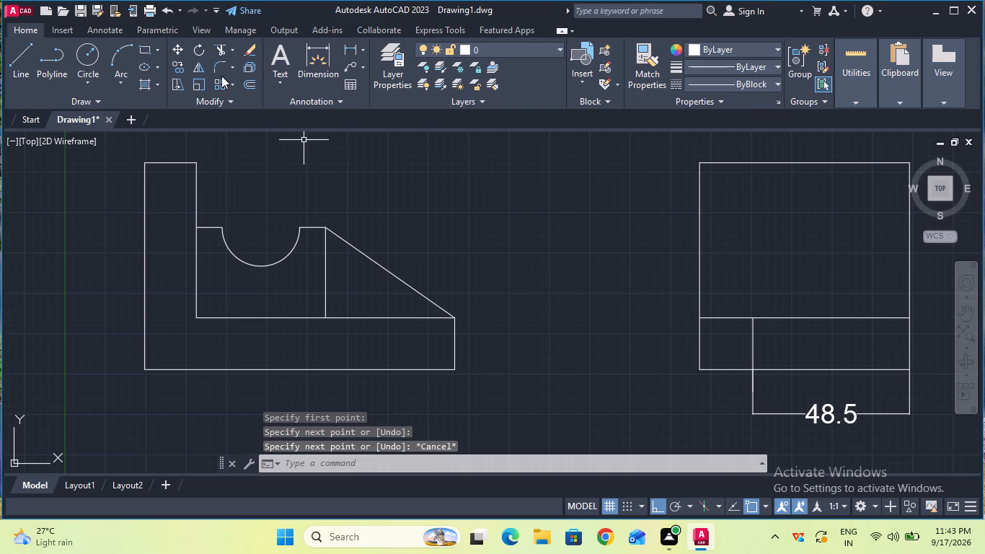
Trim the part of the new vertical line below the side-view rectangle and remove the 48.5 mm dimension.
{"action": "left_click", "coordinate": [222, 53]}
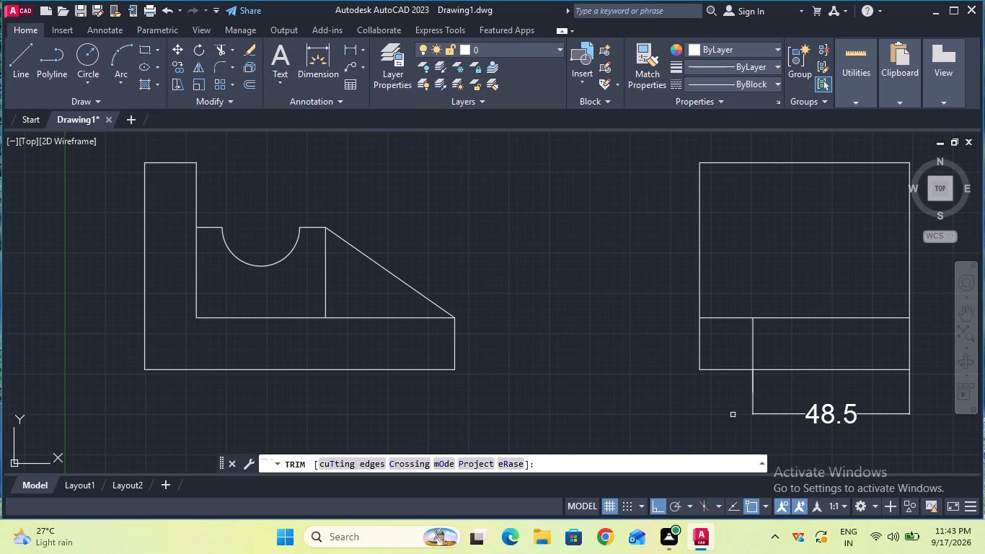
{"action": "left_click", "coordinate": [753, 393]}
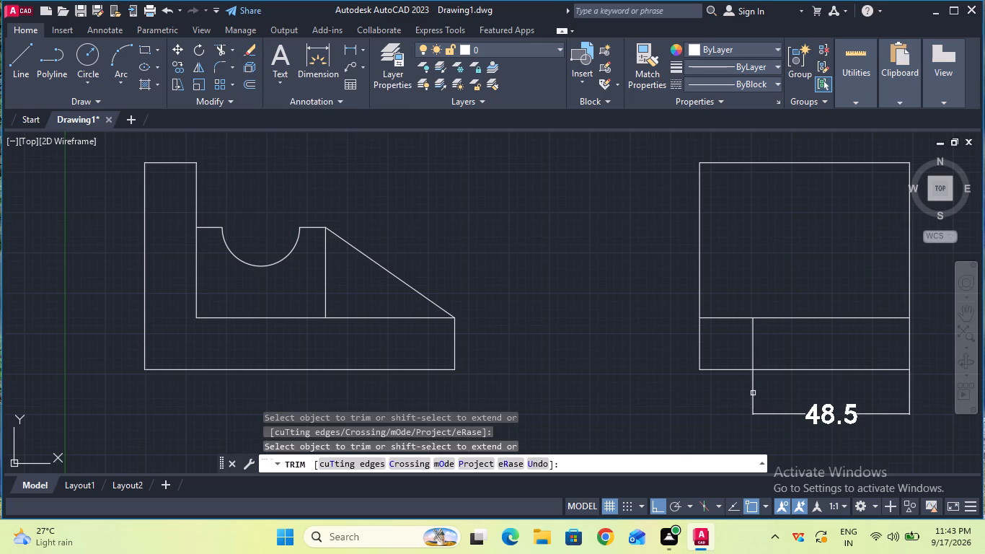
{"action": "left_click", "coordinate": [816, 421]}
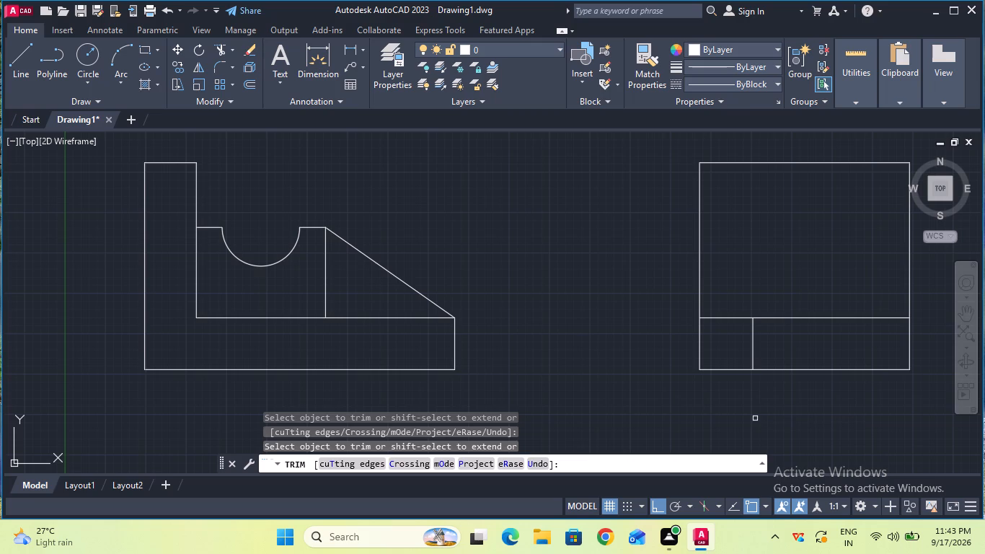
{"action": "key", "text": "Escape"}
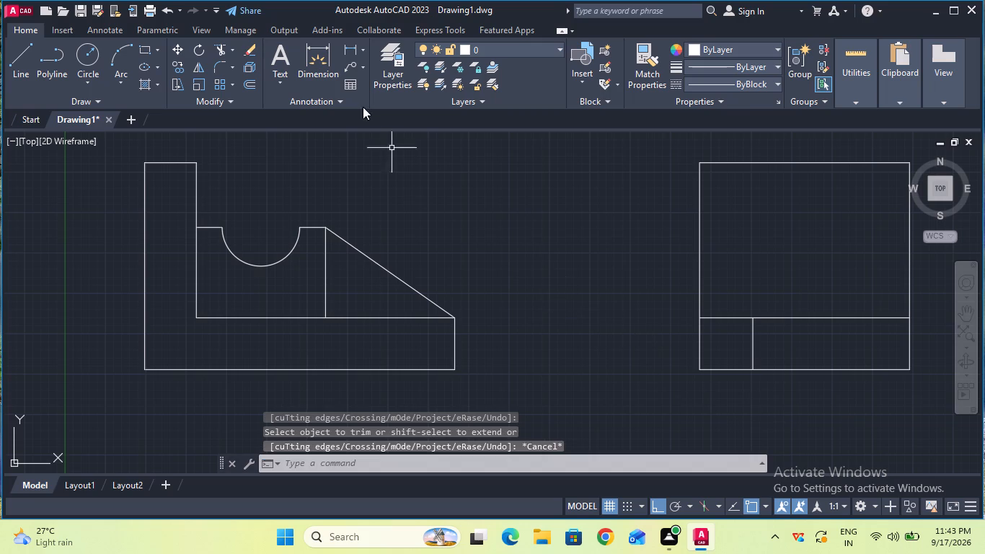
Offset the short vertical line in the side view 16 mm to the right.
{"action": "left_click", "coordinate": [245, 86]}
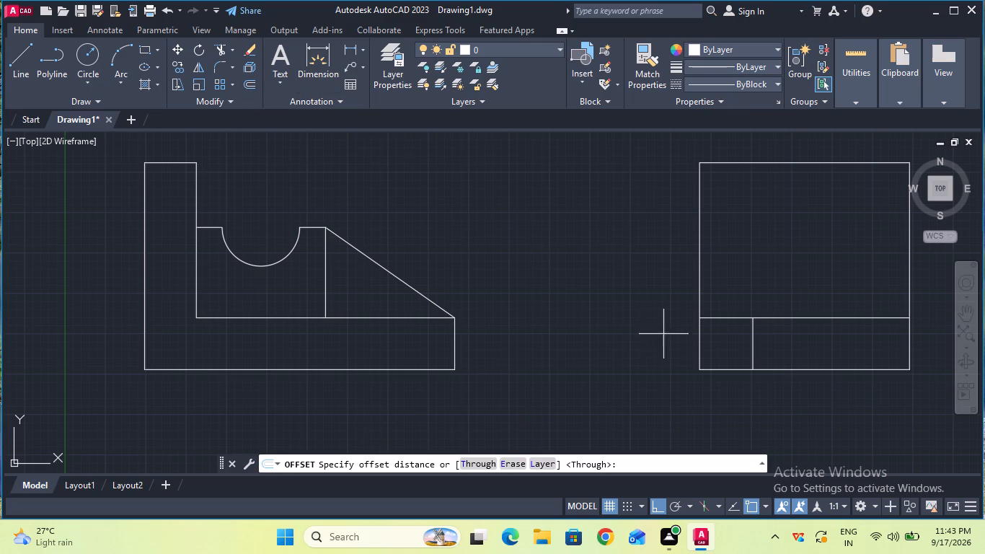
{"action": "left_click", "coordinate": [752, 342]}
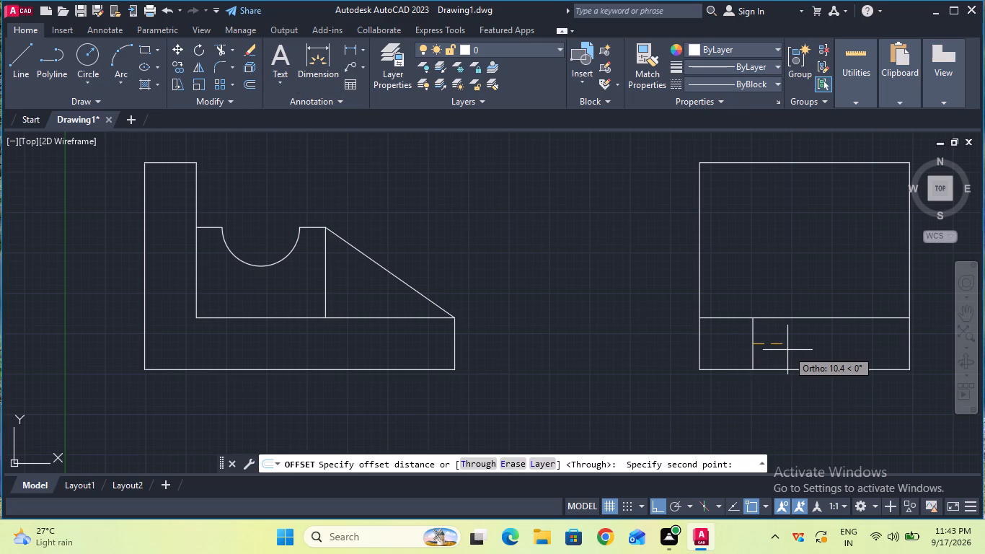
{"action": "type", "text": "16"}
{"action": "key", "text": "Return"}
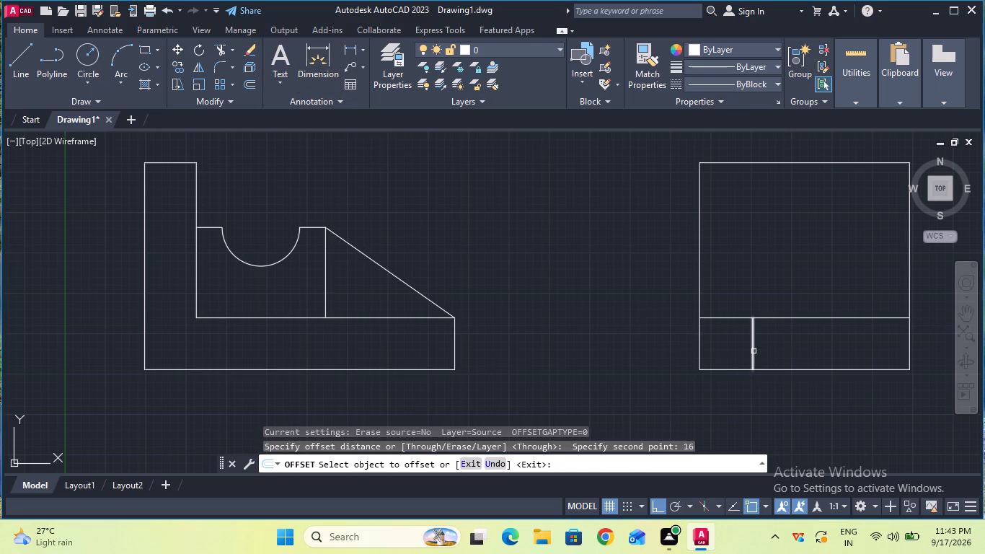
{"action": "left_click", "coordinate": [754, 351]}
{"action": "left_click", "coordinate": [777, 350]}
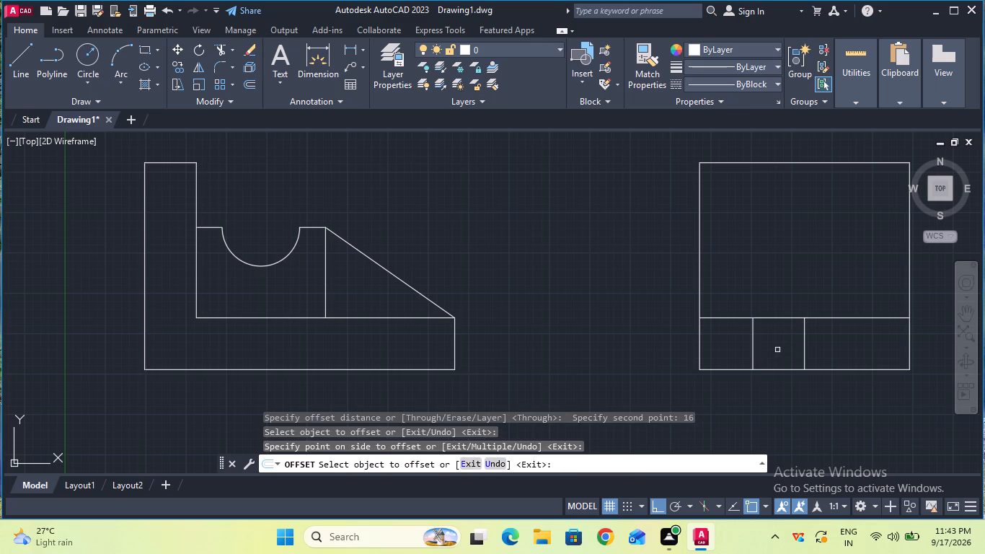
{"action": "key", "text": "Escape"}
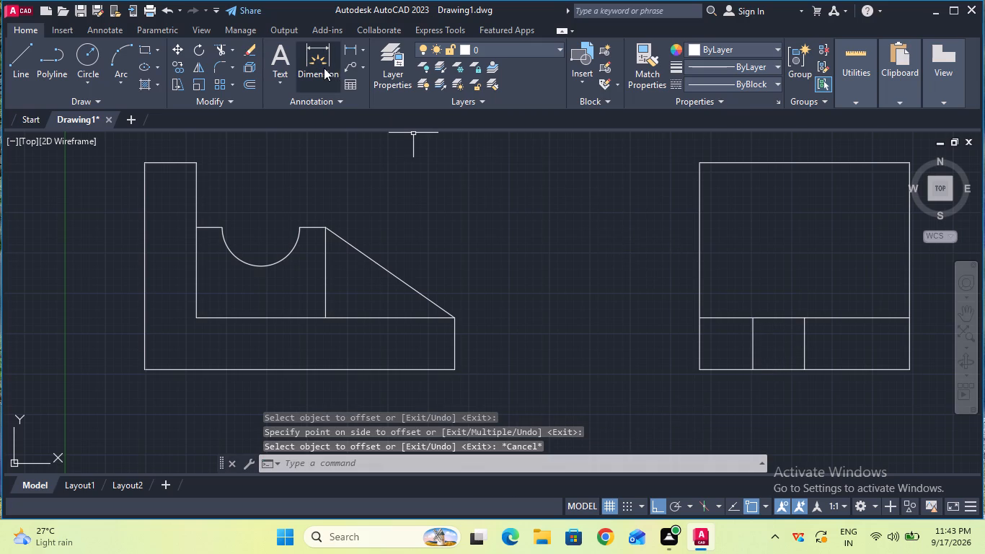
Measure the horizontal distance from the offset line's lower end to the side-view rectangle's lower right corner.
{"action": "left_click", "coordinate": [346, 53]}
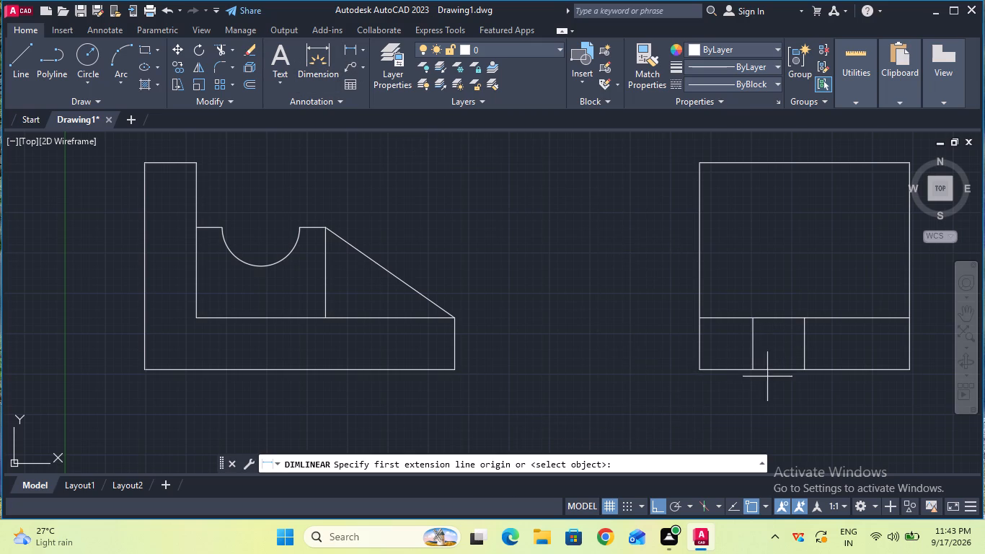
{"action": "left_click", "coordinate": [809, 371]}
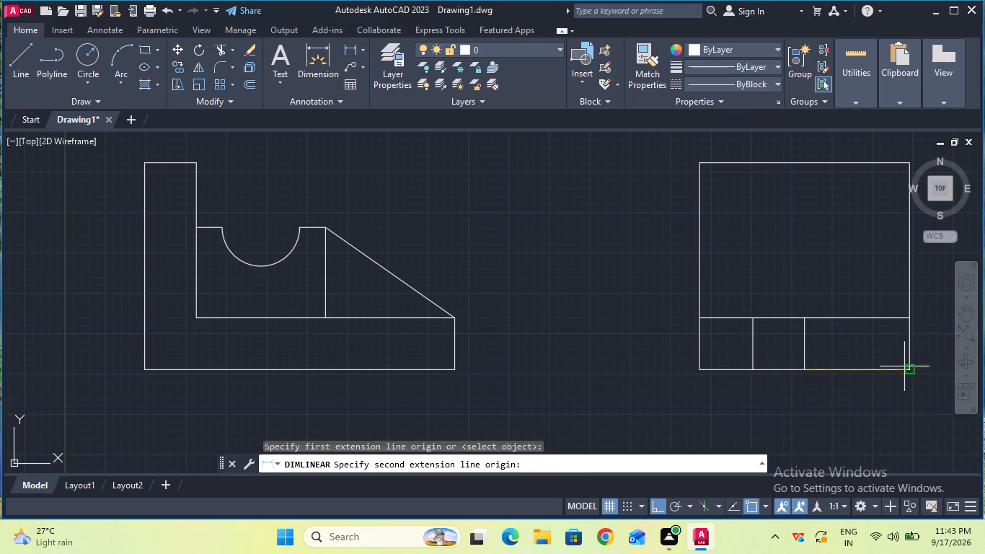
{"action": "left_click", "coordinate": [909, 368]}
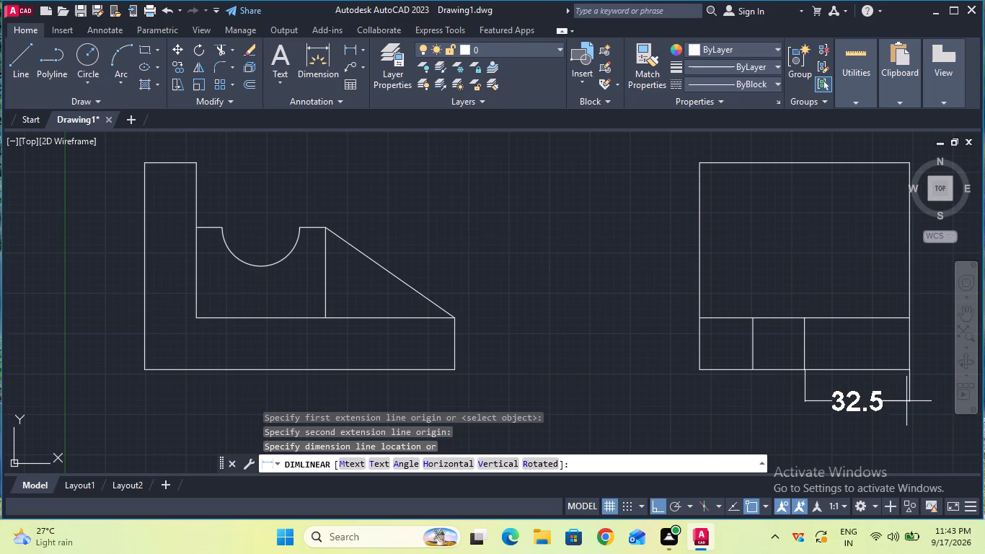
{"action": "key", "text": "Escape"}
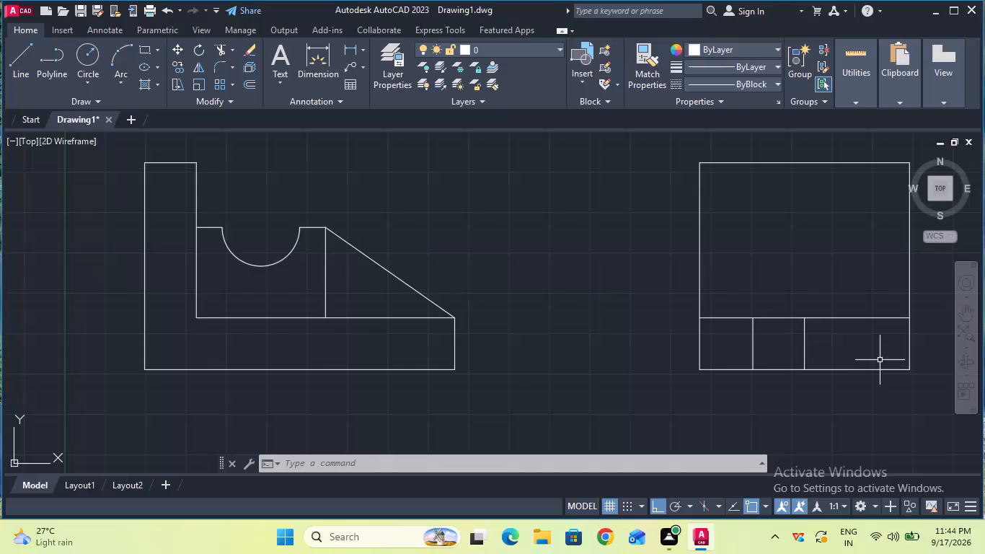
Place a 44 mm vertical linear dimension from the side-view rectangle's lower right corner up its right edge, with the dimension line outside the rectangle.
{"action": "scroll", "coordinate": [880, 360], "scroll_direction": "down", "scroll_amount": 2, "text": "ctrl"}
{"action": "scroll", "coordinate": [880, 360], "scroll_direction": "up", "scroll_amount": 1, "text": "ctrl"}
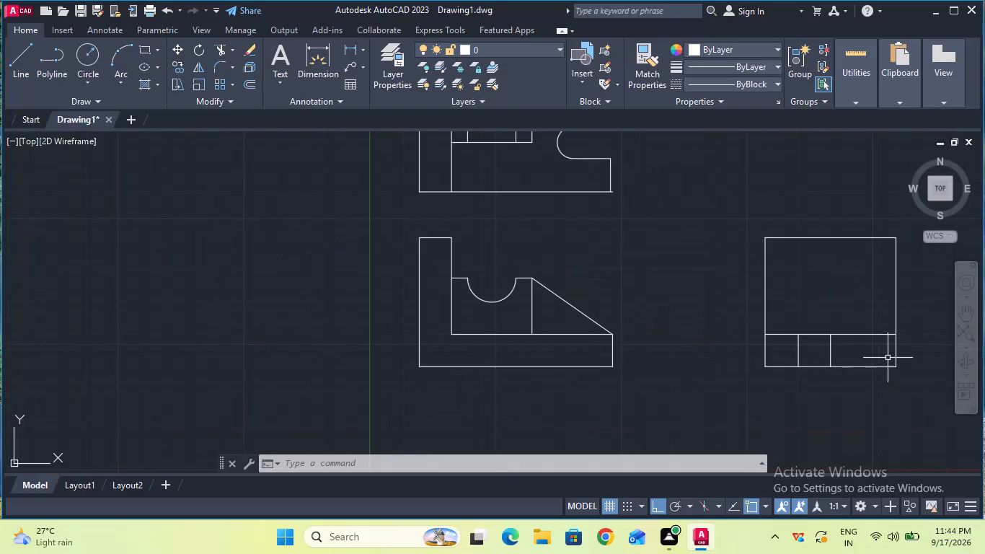
{"action": "left_click", "coordinate": [963, 309]}
{"action": "left_click_drag", "start_coordinate": [893, 342], "coordinate": [798, 359]}
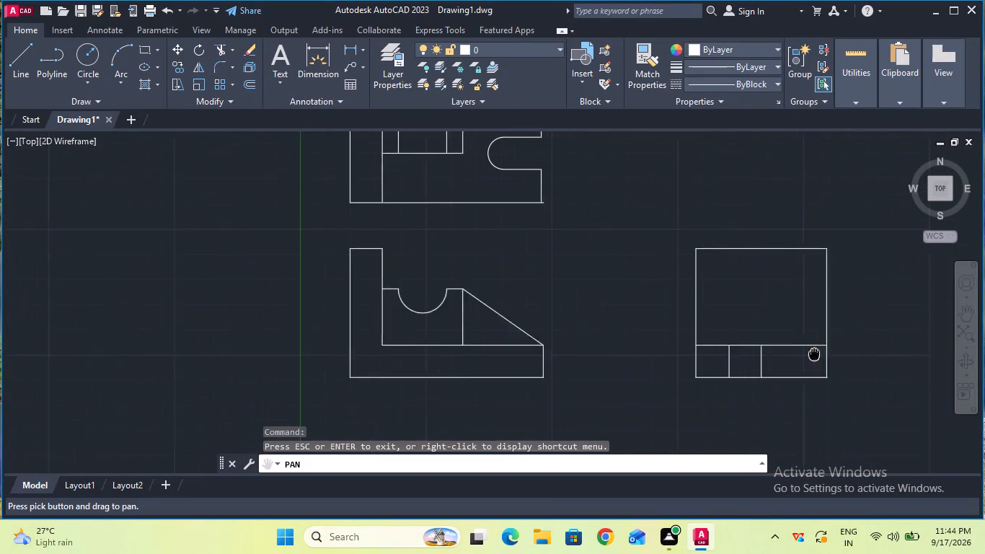
{"action": "left_click_drag", "start_coordinate": [798, 359], "coordinate": [773, 362]}
{"action": "key", "text": "Escape"}
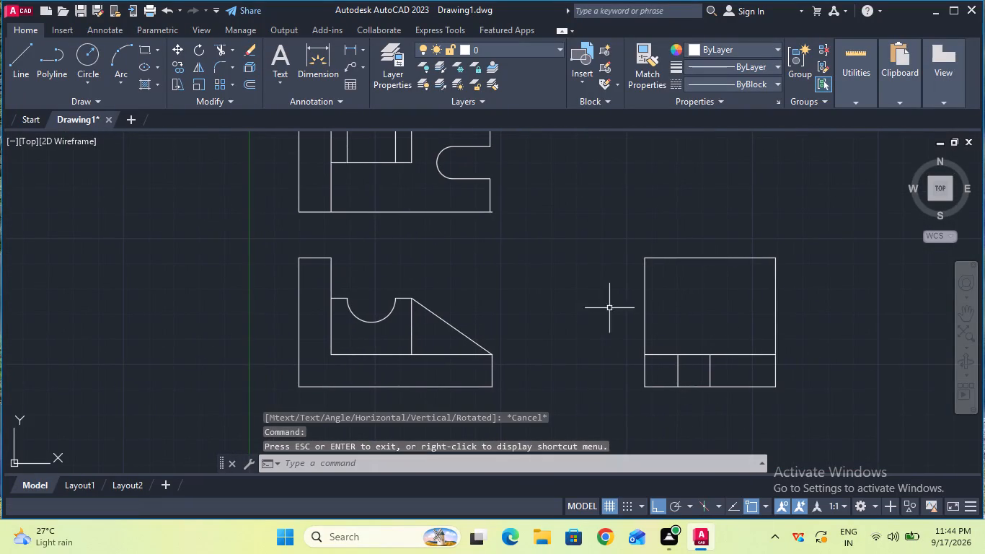
{"action": "left_click", "coordinate": [352, 54]}
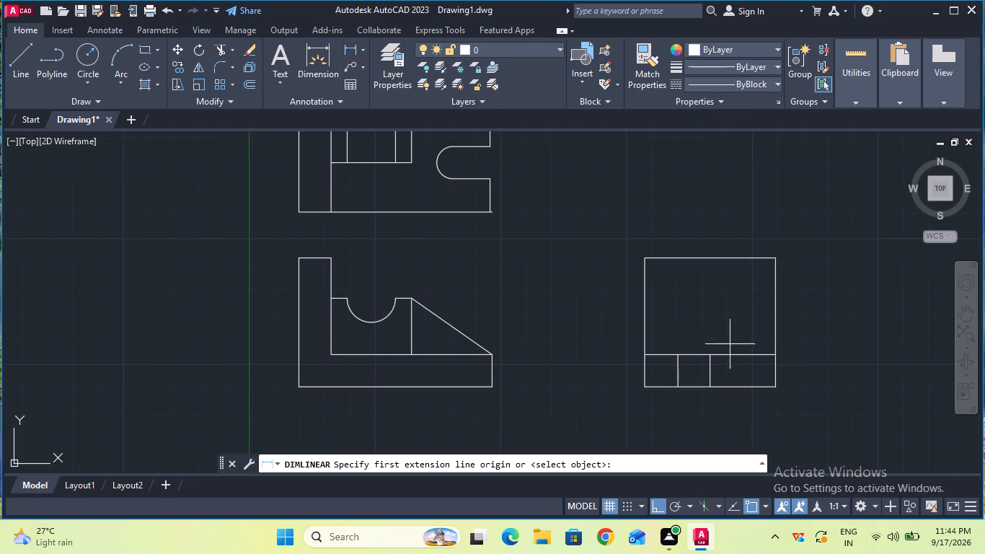
{"action": "left_click", "coordinate": [777, 389]}
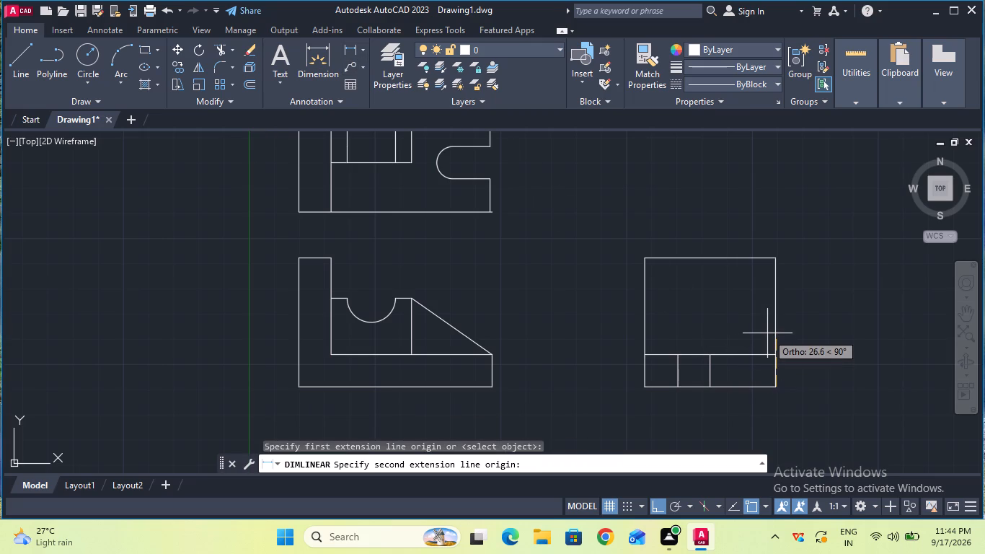
{"action": "type", "text": "44"}
{"action": "key", "text": "Return"}
{"action": "left_click", "coordinate": [831, 332]}
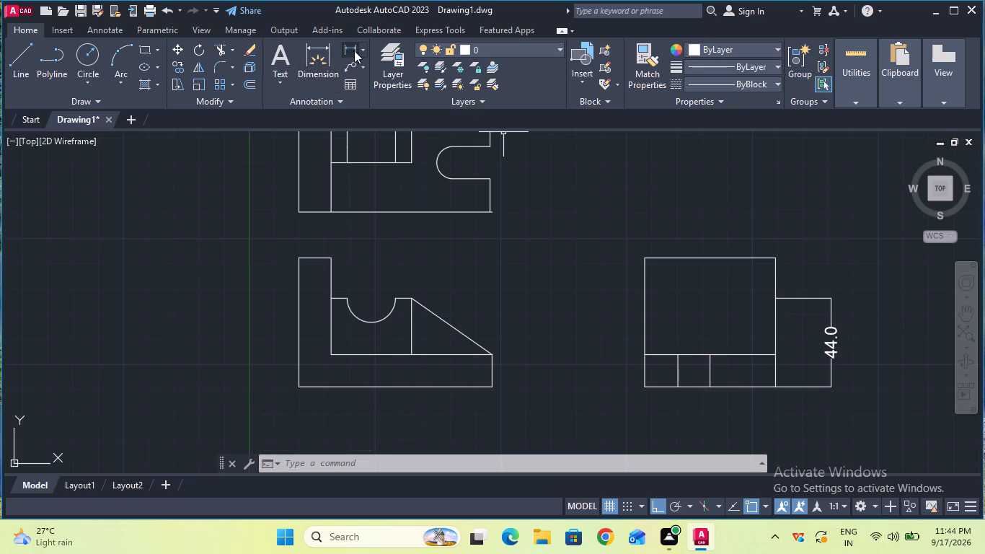
Draw a horizontal line from the 44 mm dimension's upper extension line leftward across the right edge, ending inside the side-view rectangle.
{"action": "left_click", "coordinate": [26, 62]}
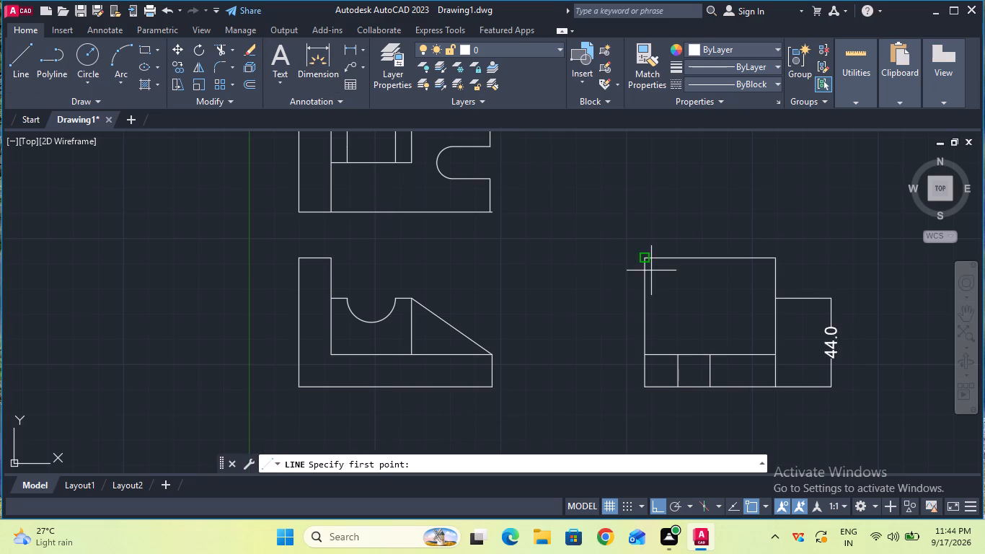
{"action": "left_click", "coordinate": [805, 300]}
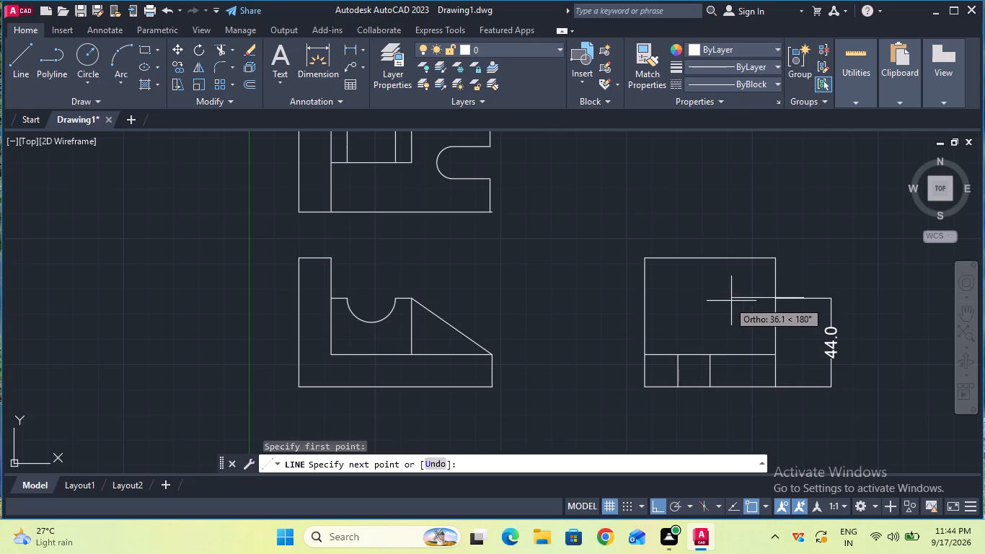
{"action": "left_click", "coordinate": [721, 301]}
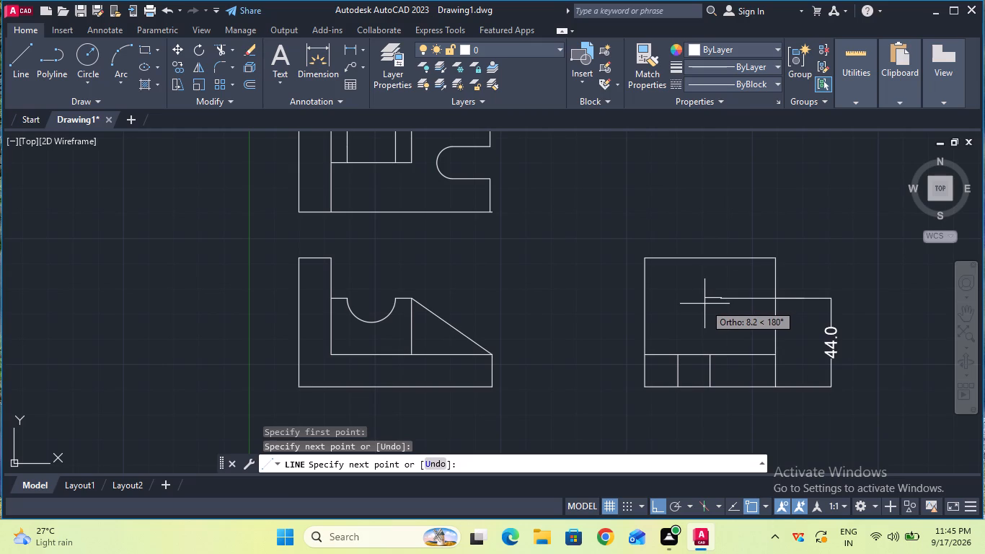
{"action": "key", "text": "F1"}
{"action": "key", "text": "Escape"}
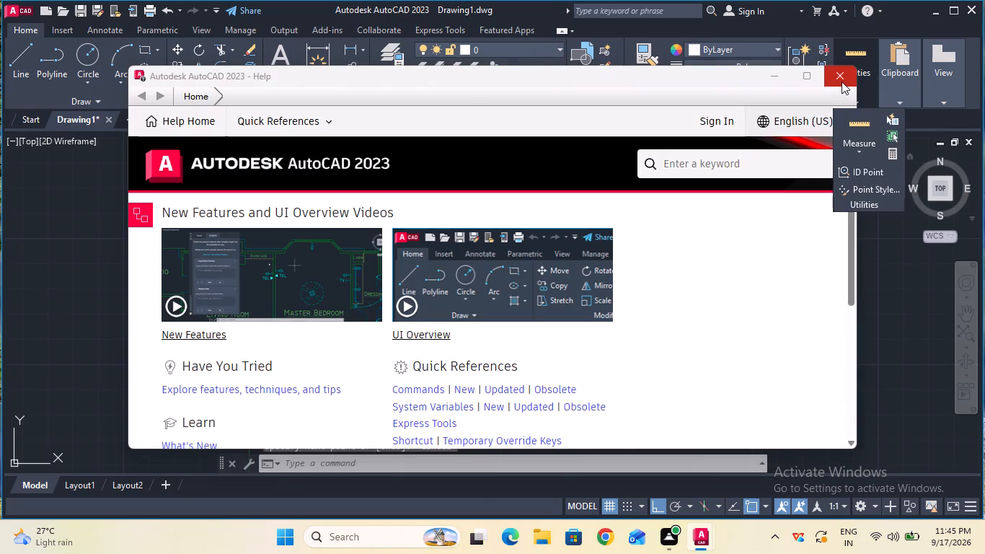
{"action": "left_click", "coordinate": [842, 82]}
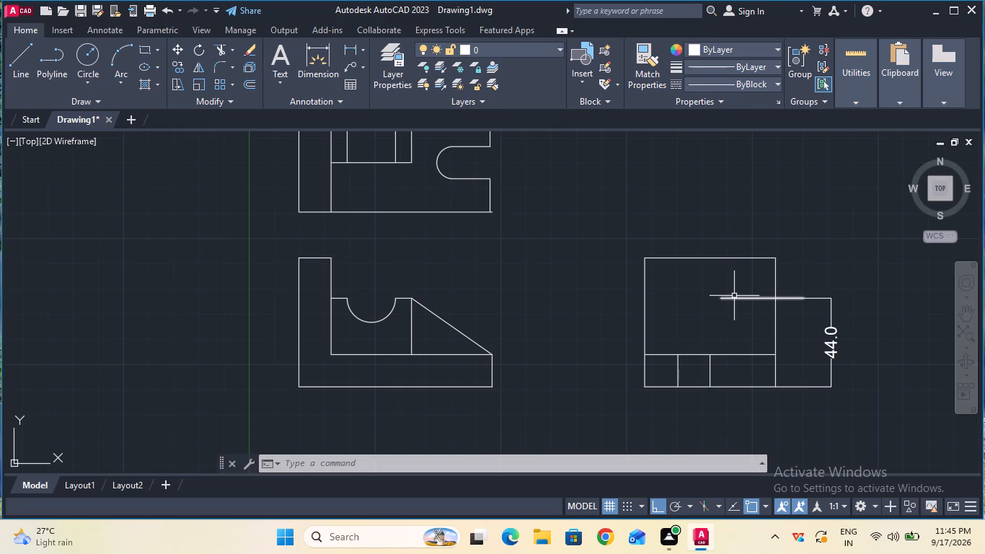
{"action": "left_click", "coordinate": [530, 179]}
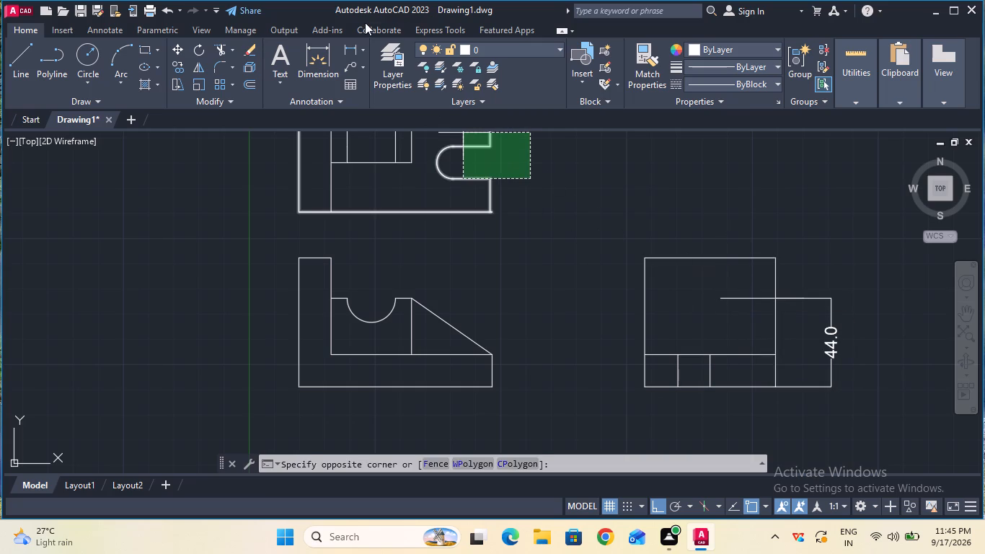
Measure the horizontal distance from the side-view rectangle's right edge to the inner end of the upper horizontal line.
{"action": "left_click", "coordinate": [354, 45]}
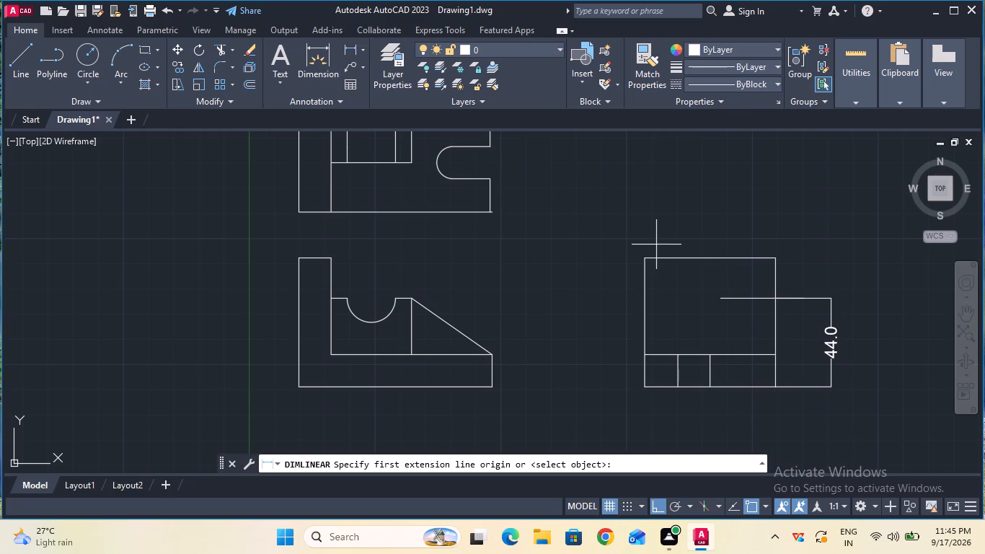
{"action": "left_click", "coordinate": [776, 300]}
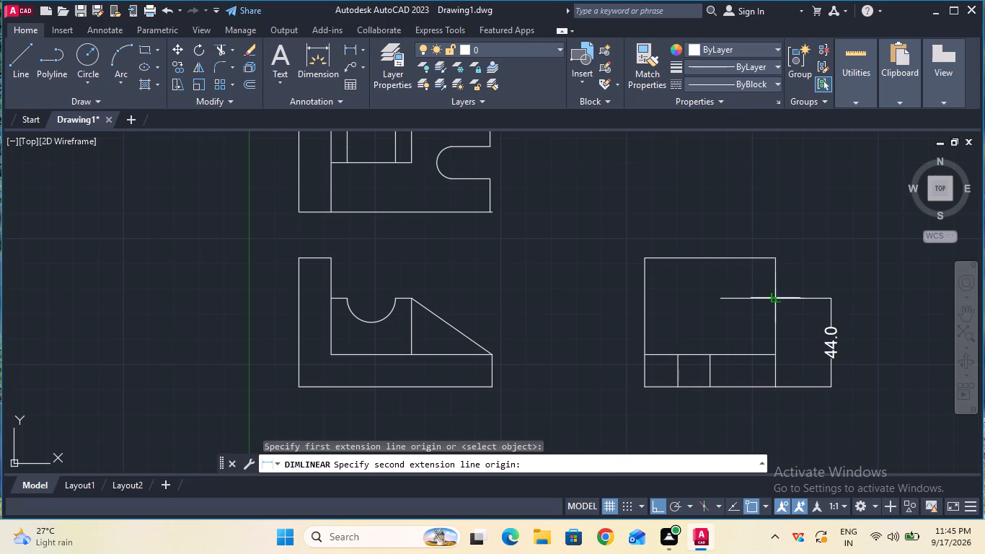
{"action": "left_click", "coordinate": [717, 302]}
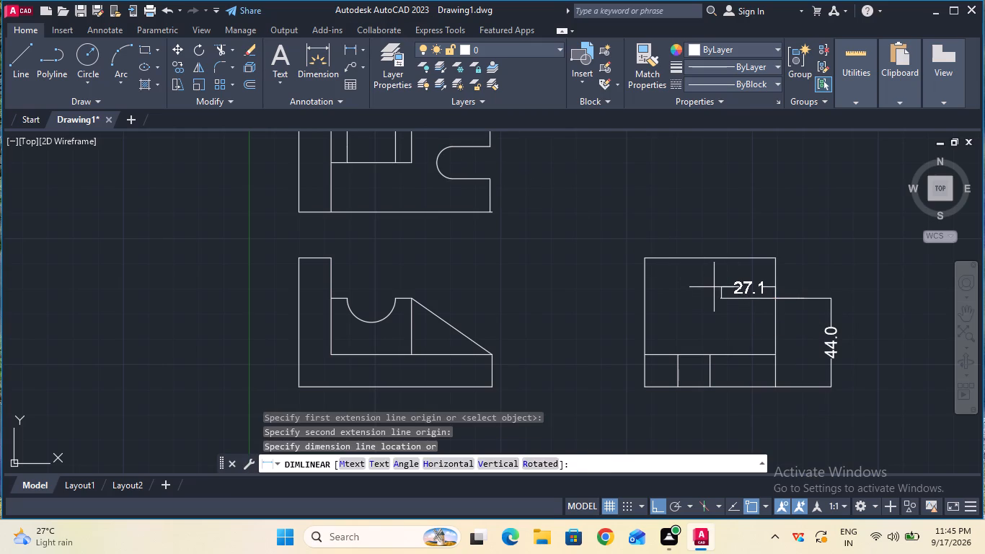
{"action": "key", "text": "Escape"}
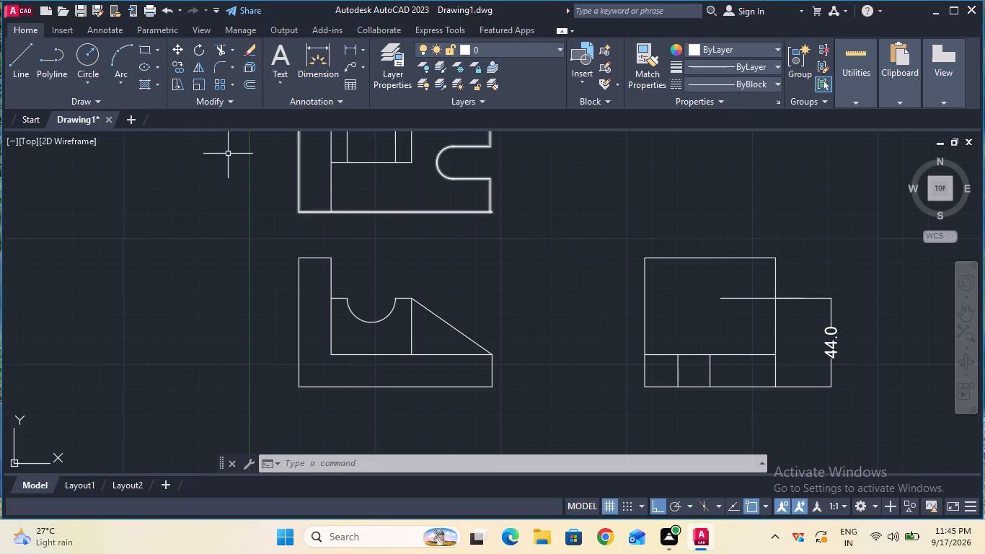
Extend the upper horizontal line in the side view with a 12.9 mm line drawn leftward from its inner end.
{"action": "left_click", "coordinate": [29, 59]}
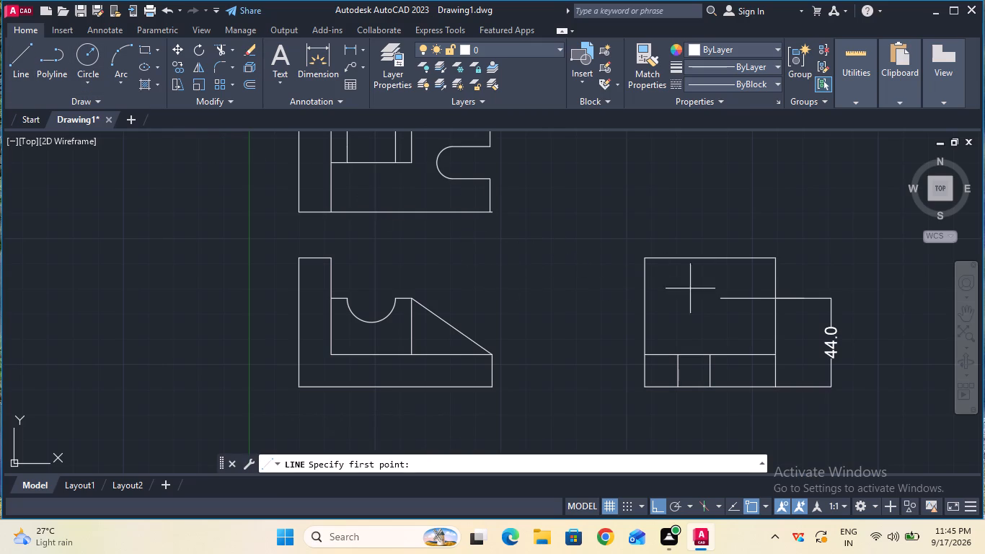
{"action": "left_click", "coordinate": [720, 300]}
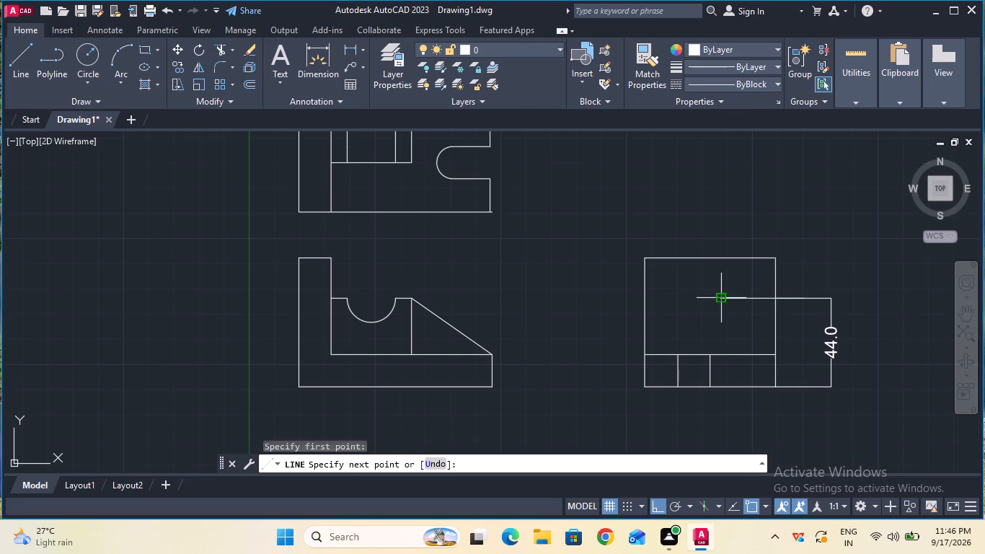
{"action": "type", "text": "12."}
{"action": "key", "text": "9"}
{"action": "key", "text": "Return"}
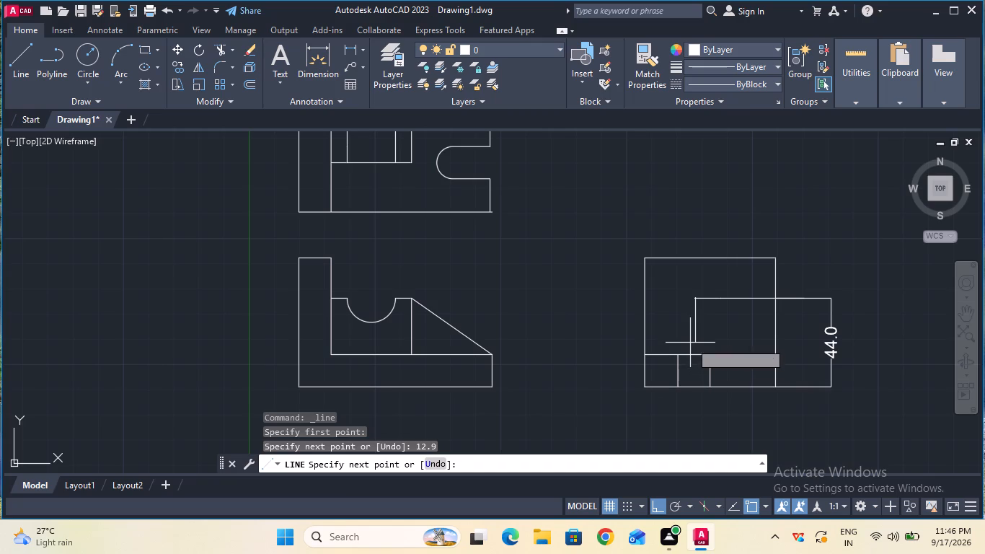
{"action": "key", "text": "Escape"}
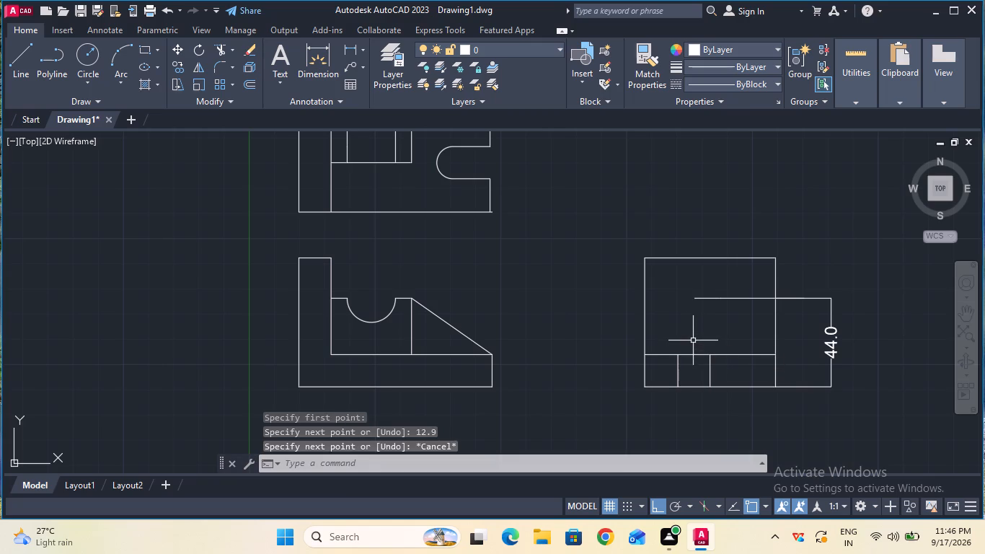
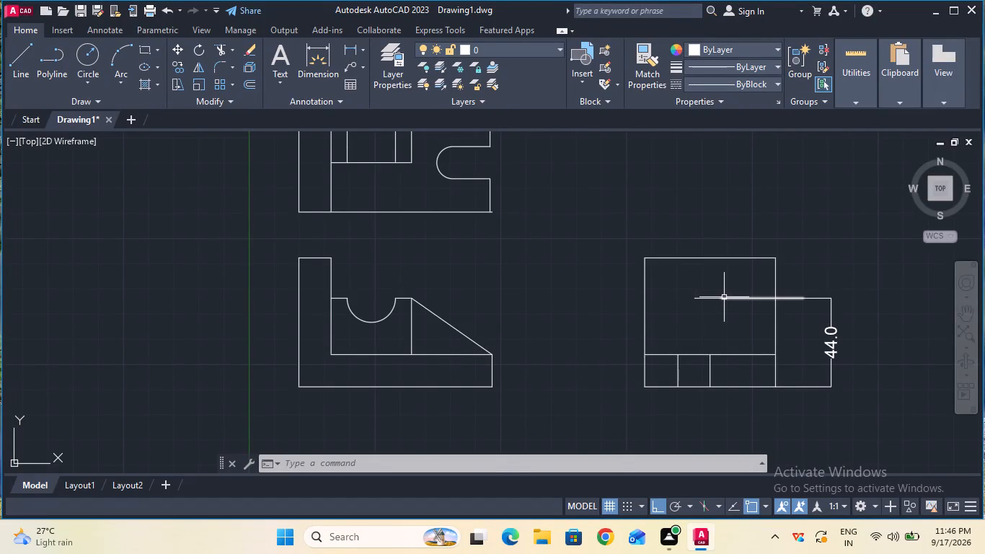
Erase both segments of the upper horizontal line inside the side-view rectangle.
{"action": "left_click", "coordinate": [247, 45]}
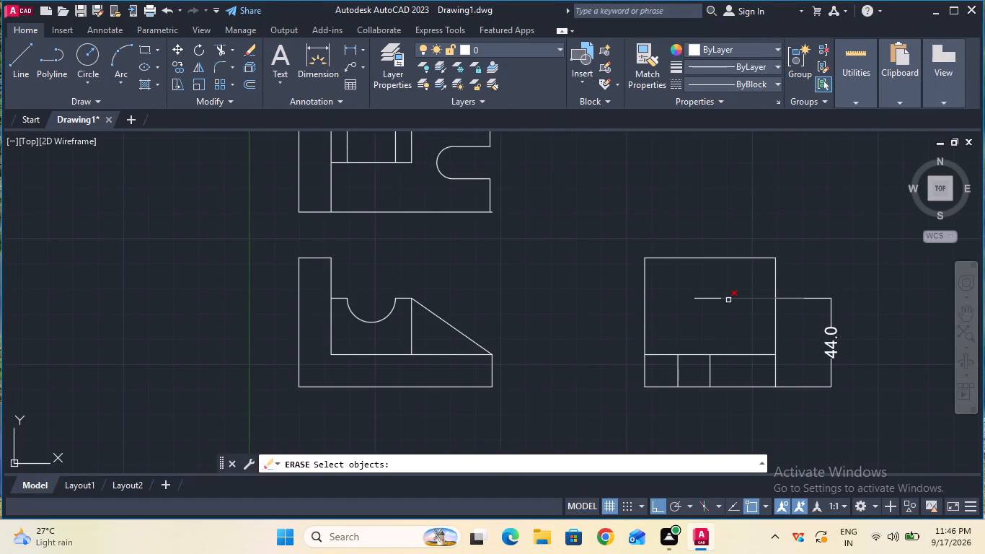
{"action": "left_click", "coordinate": [728, 300]}
{"action": "left_click", "coordinate": [715, 299]}
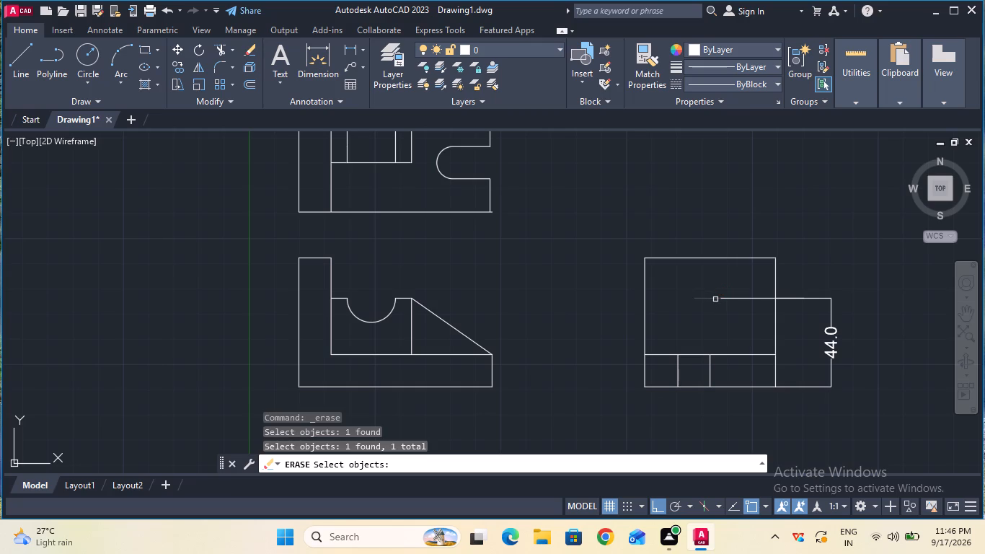
{"action": "left_click", "coordinate": [725, 299]}
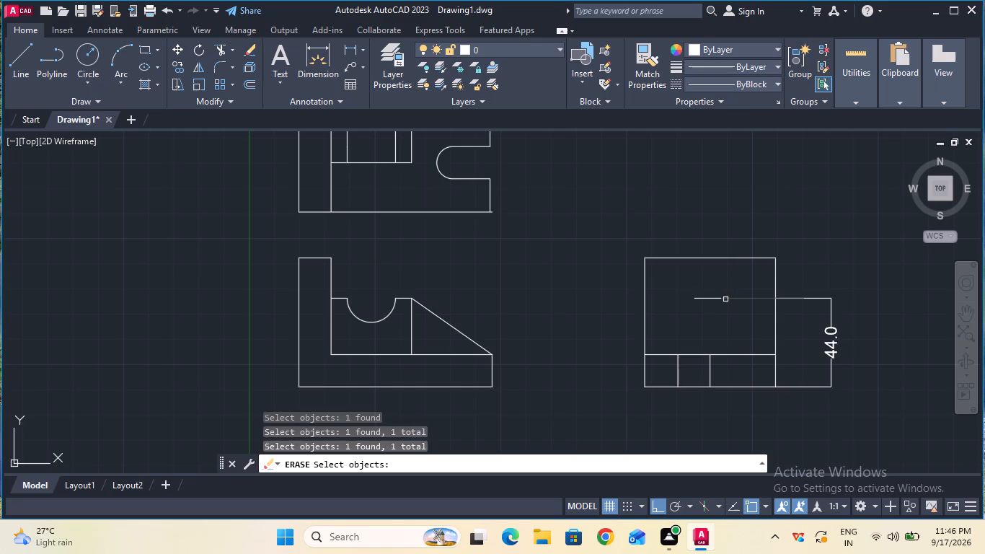
{"action": "key", "text": "Return"}
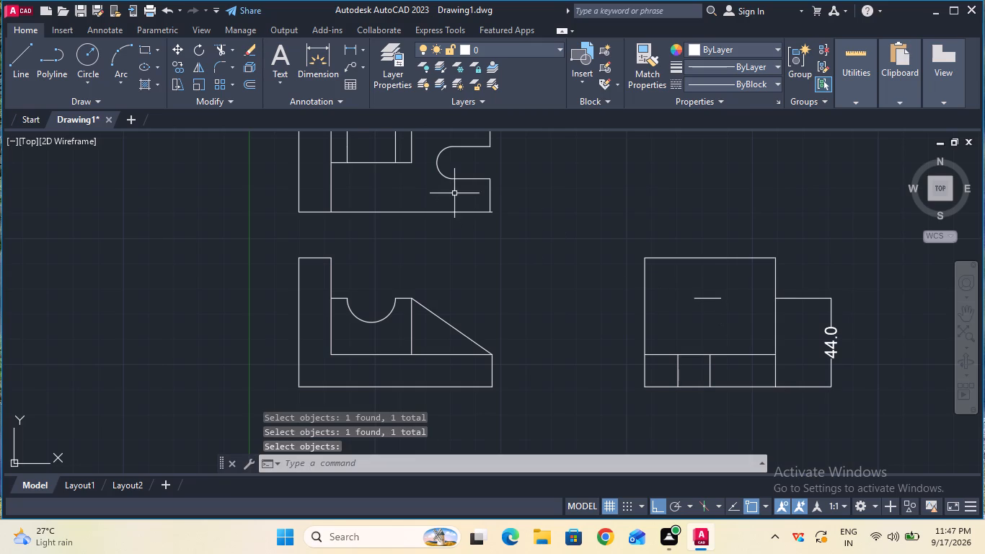
{"action": "left_click", "coordinate": [242, 41]}
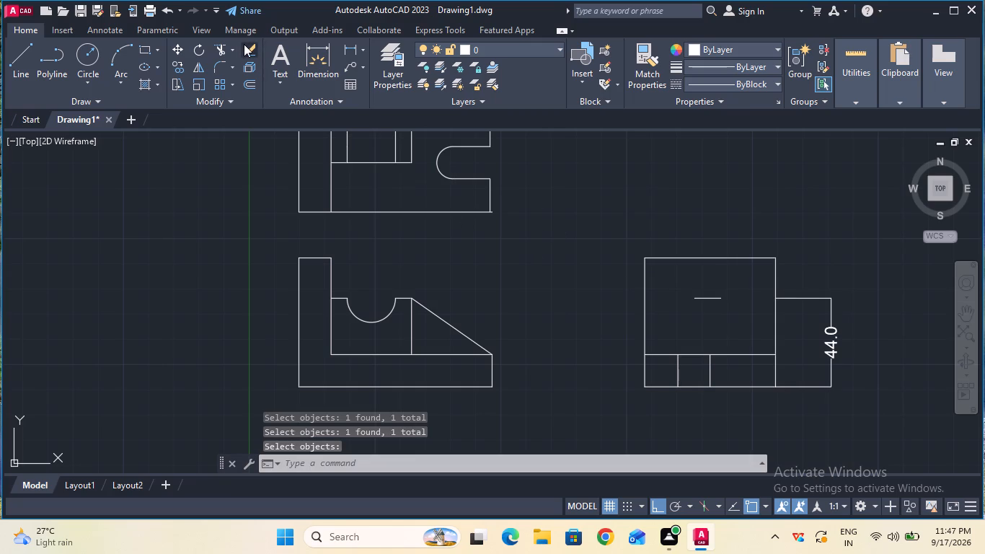
{"action": "left_click", "coordinate": [244, 45]}
{"action": "left_click", "coordinate": [699, 300]}
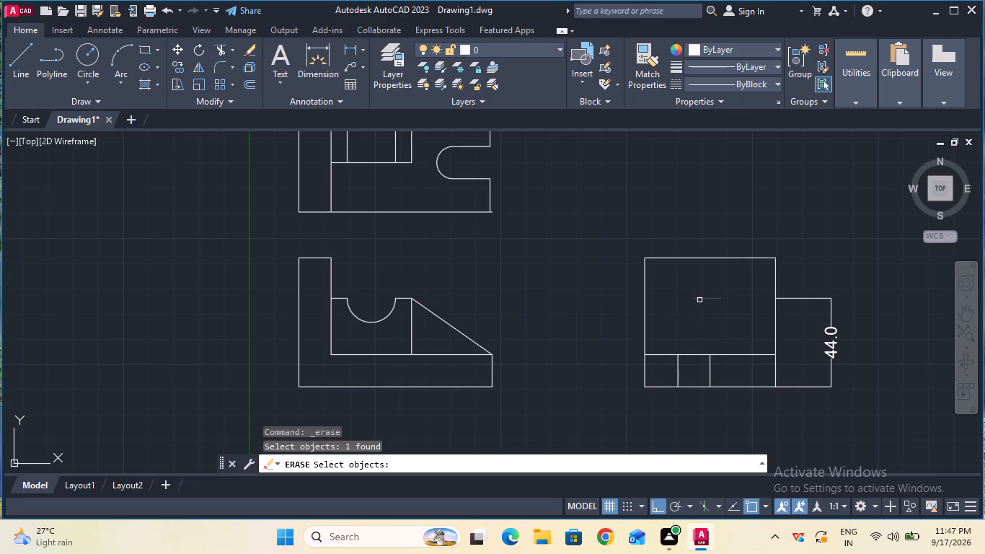
{"action": "key", "text": "Return"}
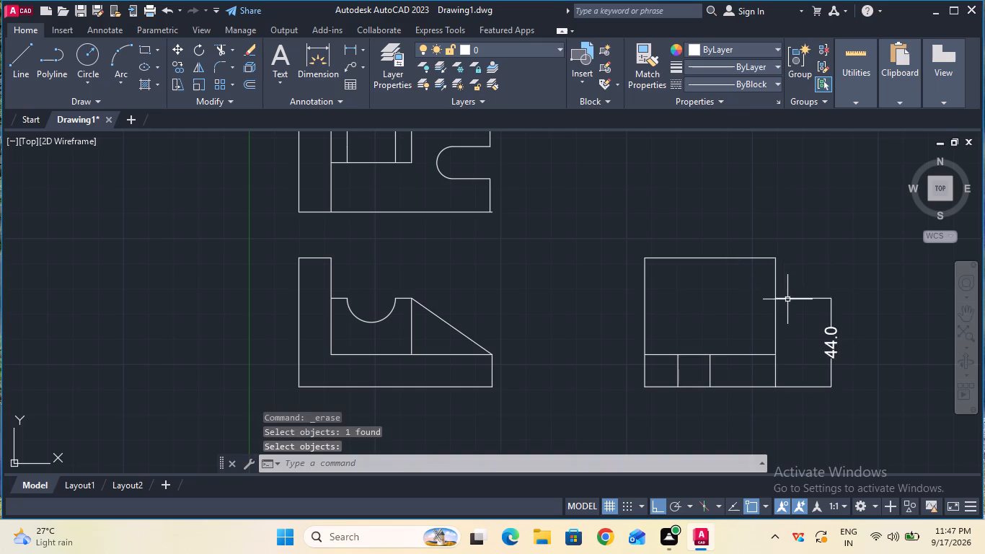
Draw a horizontal line from the 44 mm dimension's upper extension line leftward, ending about 25 mm inside the side view's right edge.
{"action": "left_click", "coordinate": [32, 58]}
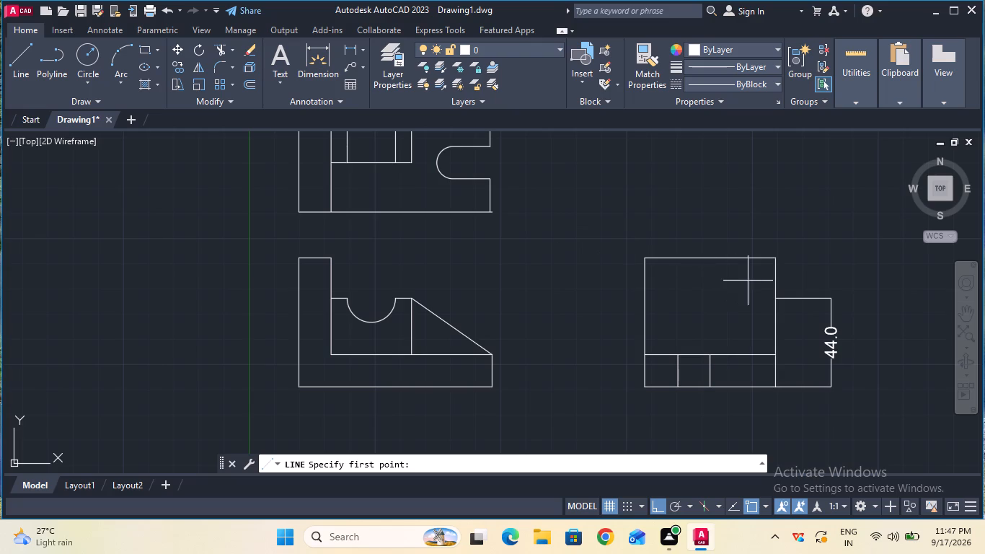
{"action": "left_click", "coordinate": [801, 299]}
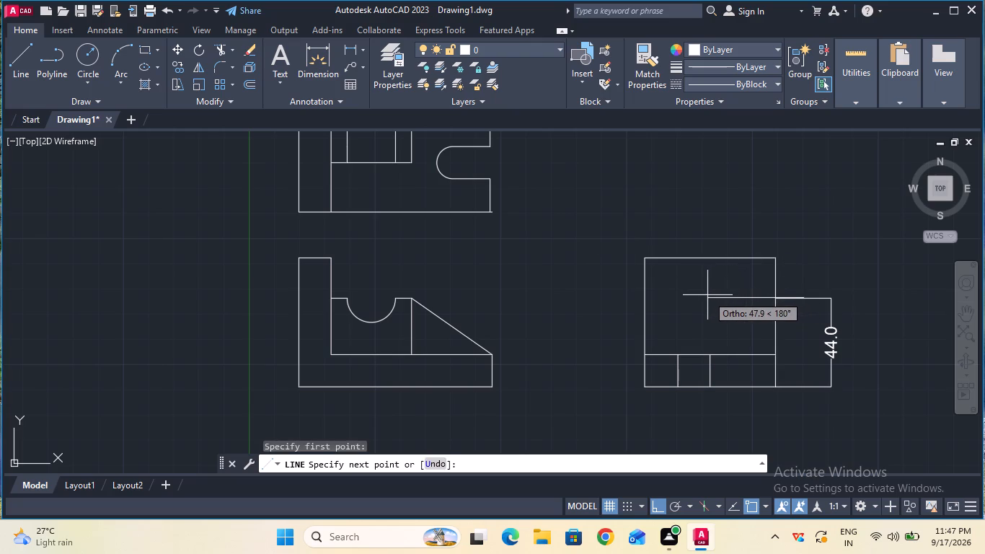
{"action": "left_click", "coordinate": [725, 298]}
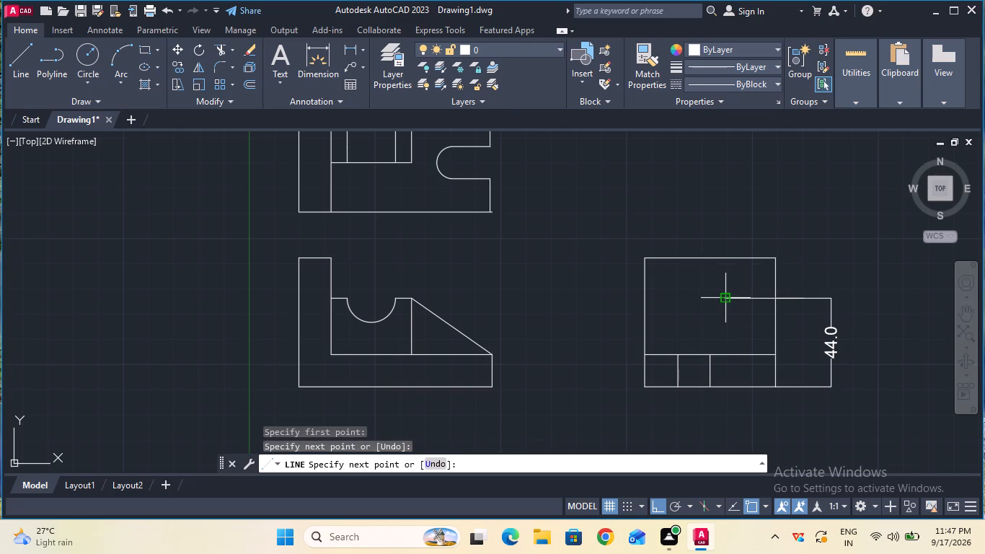
{"action": "key", "text": "Escape"}
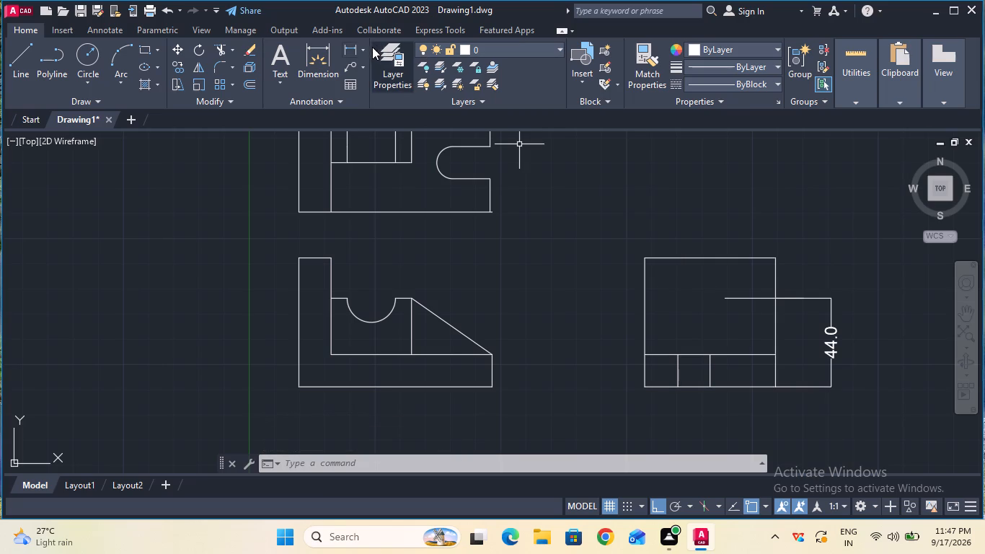
Dimension the horizontal distance from the new line's inner end to the side view's right edge, placing it above the line.
{"action": "left_click", "coordinate": [353, 47]}
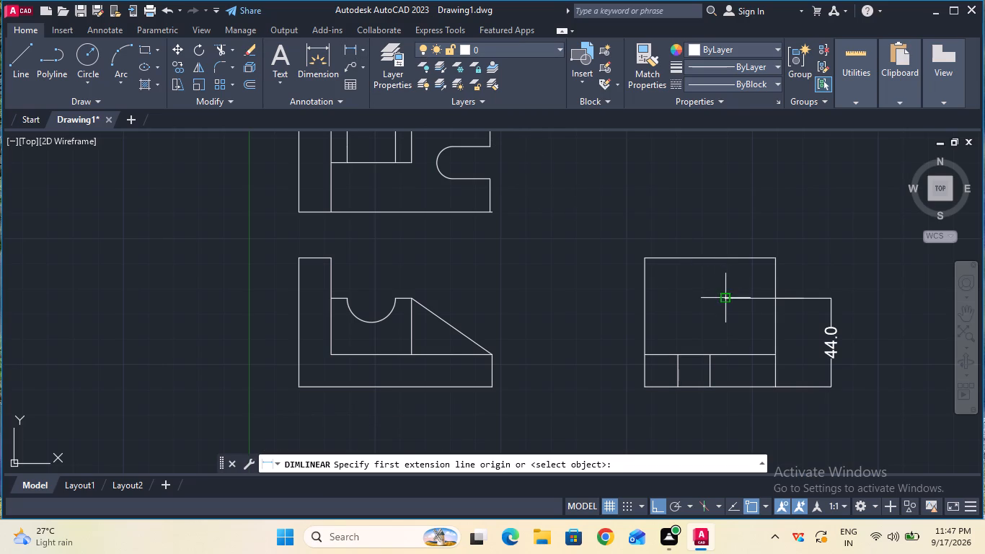
{"action": "left_click", "coordinate": [728, 299]}
{"action": "left_click", "coordinate": [772, 297]}
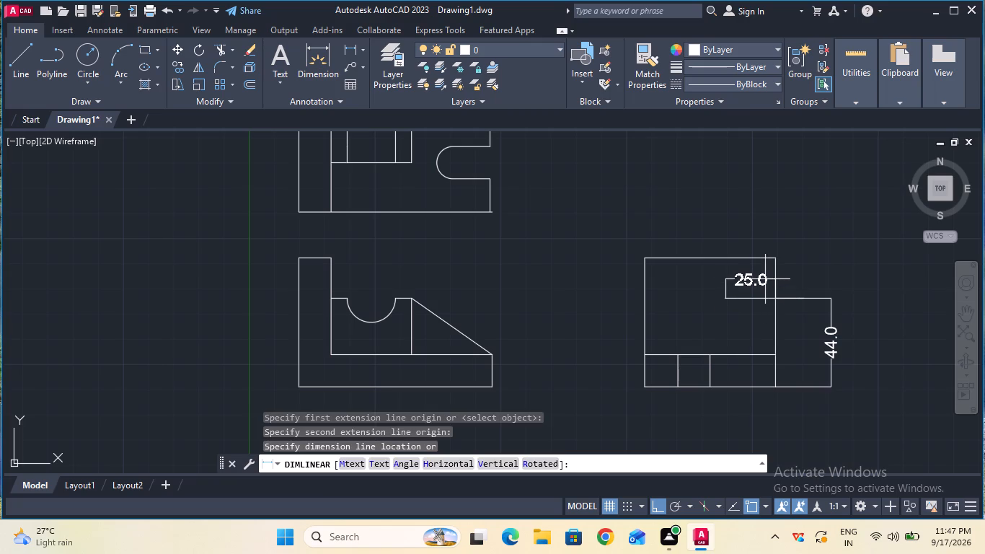
{"action": "left_click", "coordinate": [764, 279]}
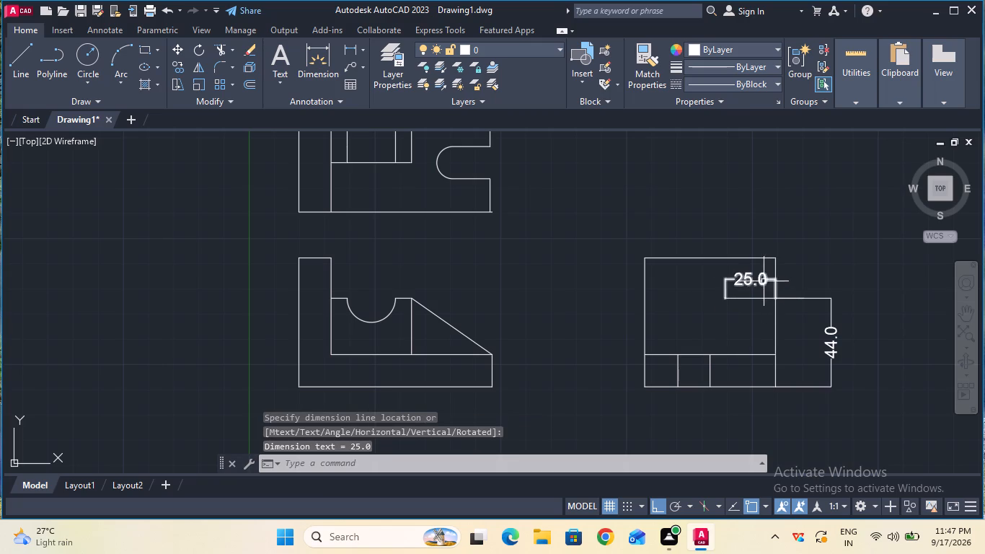
{"action": "key", "text": "Escape"}
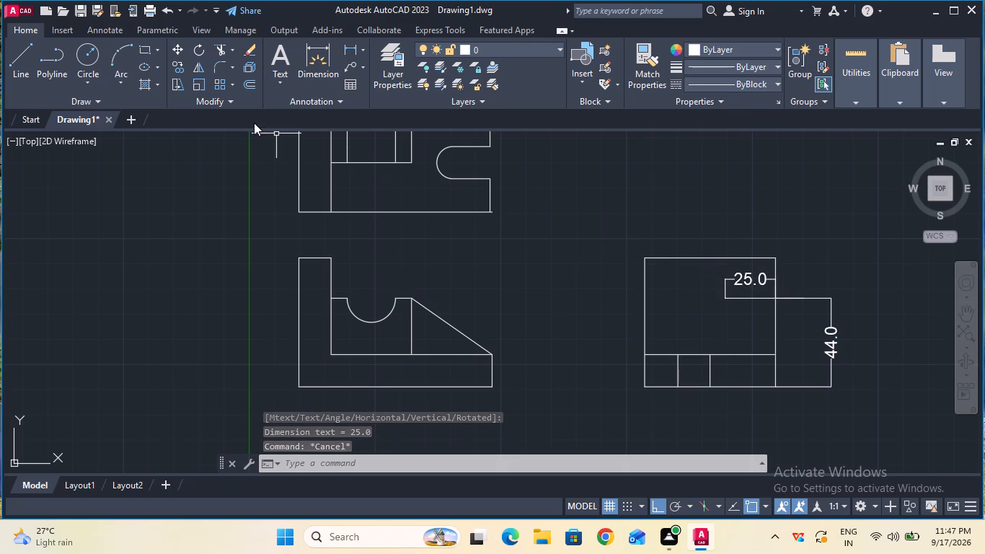
Continue the upper line 15.5 mm leftward from its inner end, with a vertical line down to the base's top edge.
{"action": "left_click", "coordinate": [28, 71]}
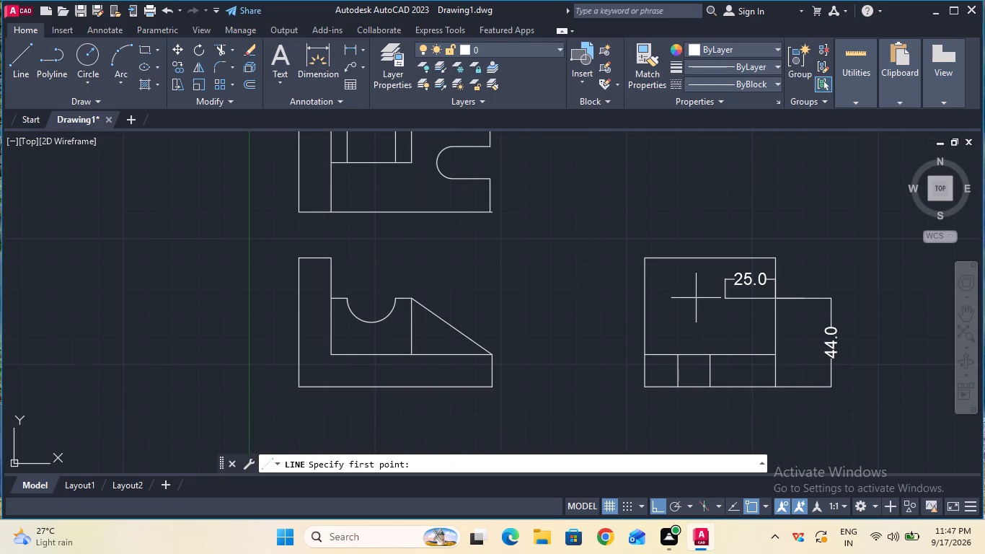
{"action": "left_click", "coordinate": [723, 299]}
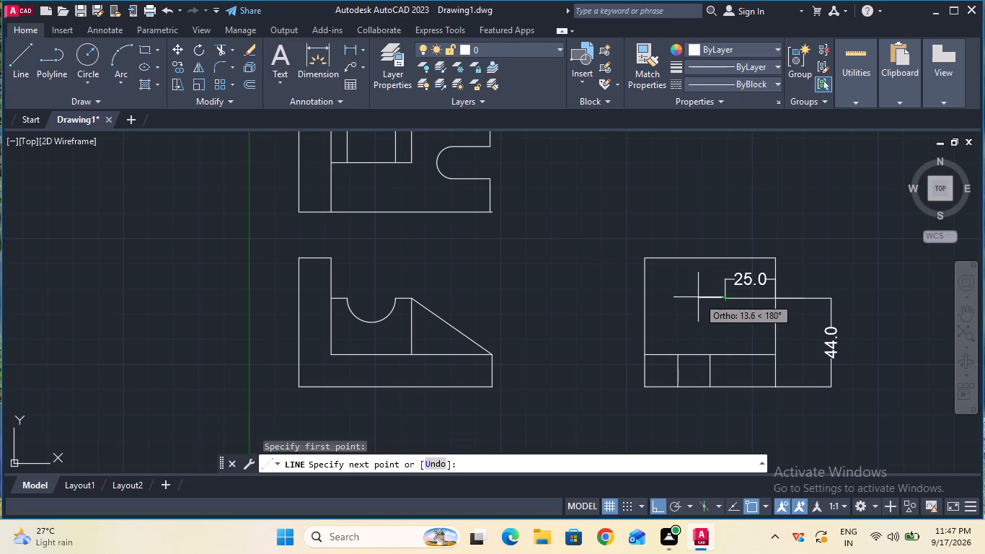
{"action": "type", "text": "15.5"}
{"action": "key", "text": "Return"}
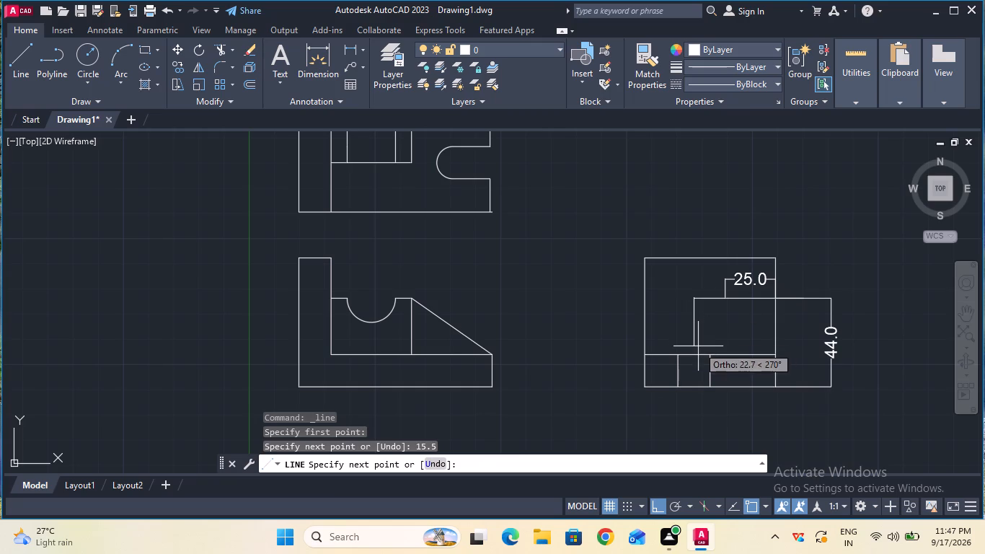
{"action": "left_click", "coordinate": [698, 353]}
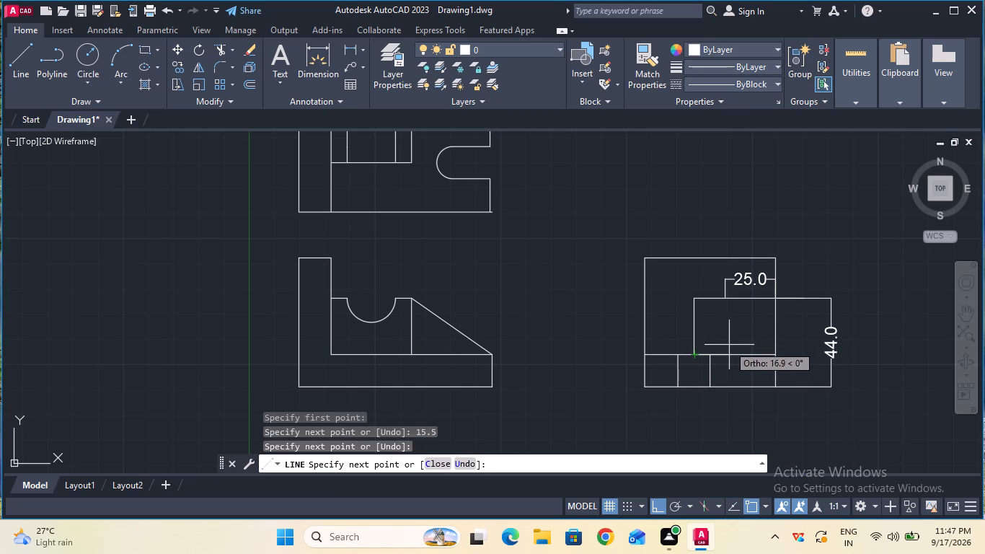
{"action": "key", "text": "Escape"}
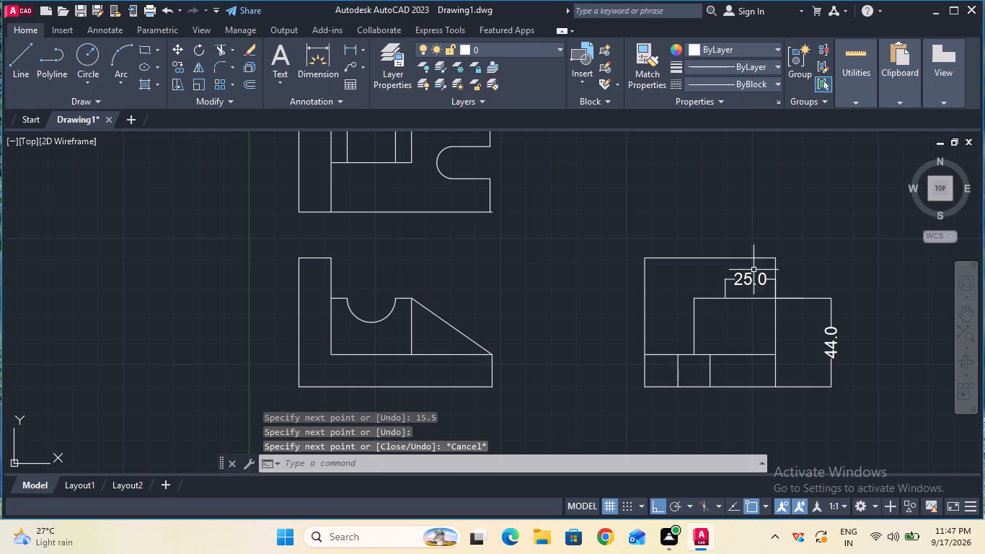
Delete the 25 mm horizontal dimension above the upper interior line in the side view.
{"action": "left_click", "coordinate": [754, 282]}
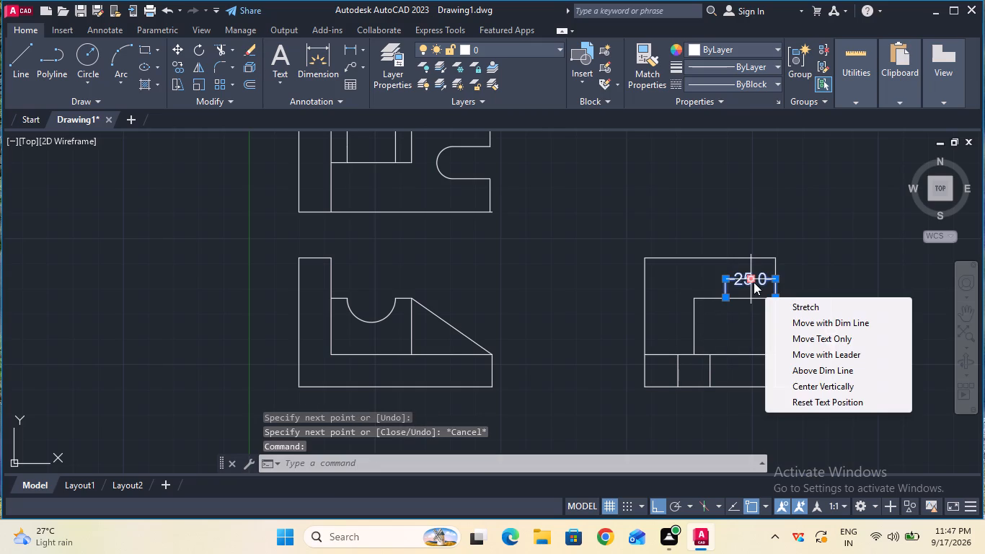
{"action": "key", "text": "Delete"}
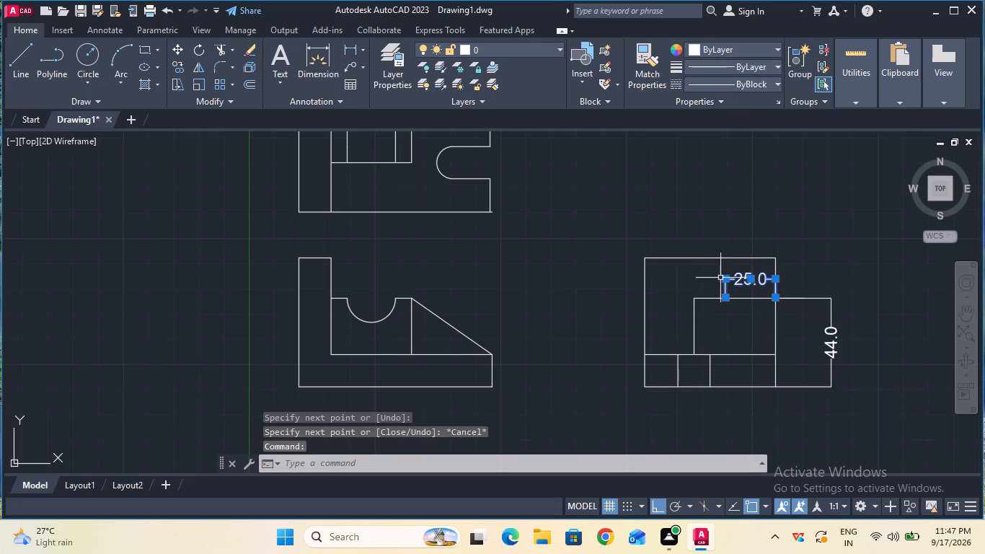
{"action": "key", "text": "Delete"}
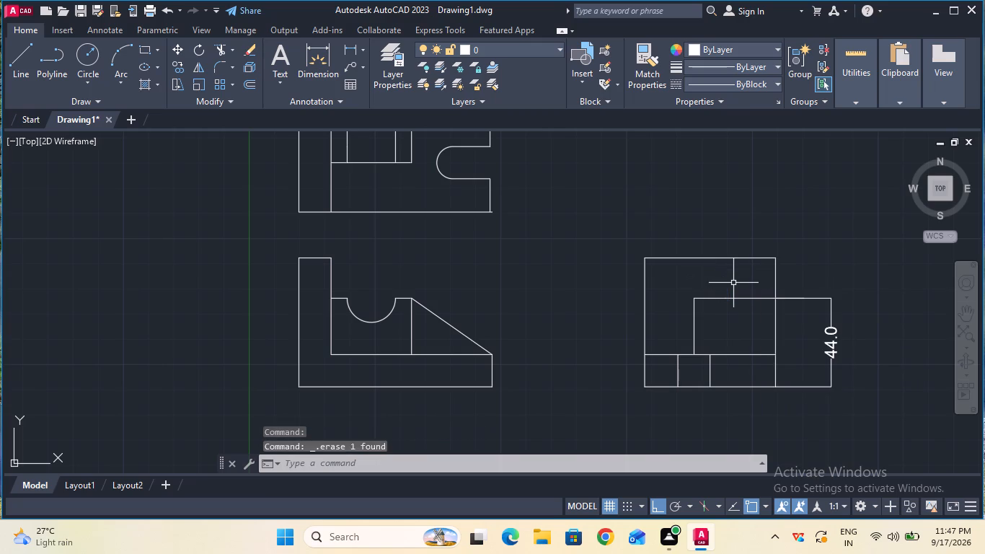
Trim away the upper line's overhang beyond the side view's right edge and the 44 mm dimension.
{"action": "left_click", "coordinate": [226, 48]}
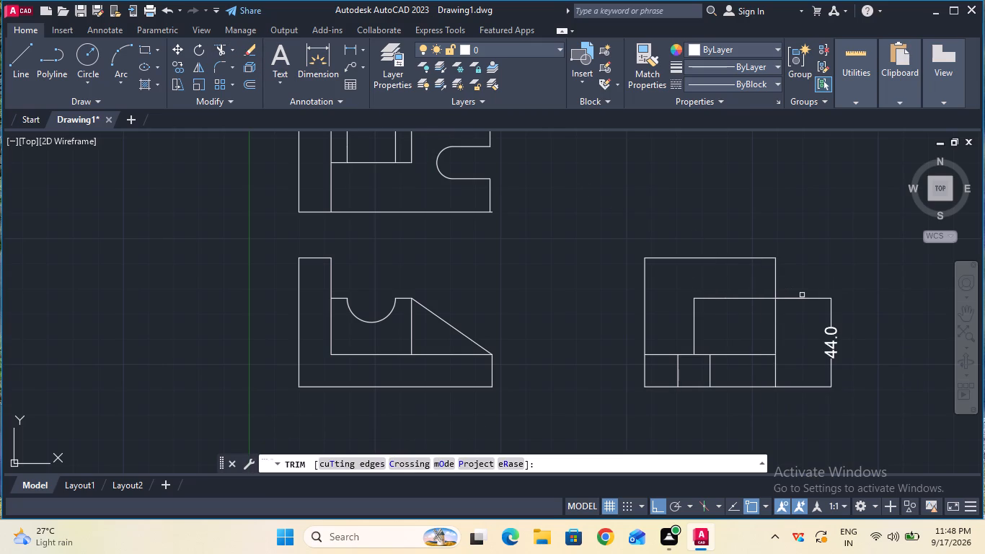
{"action": "left_click", "coordinate": [802, 297]}
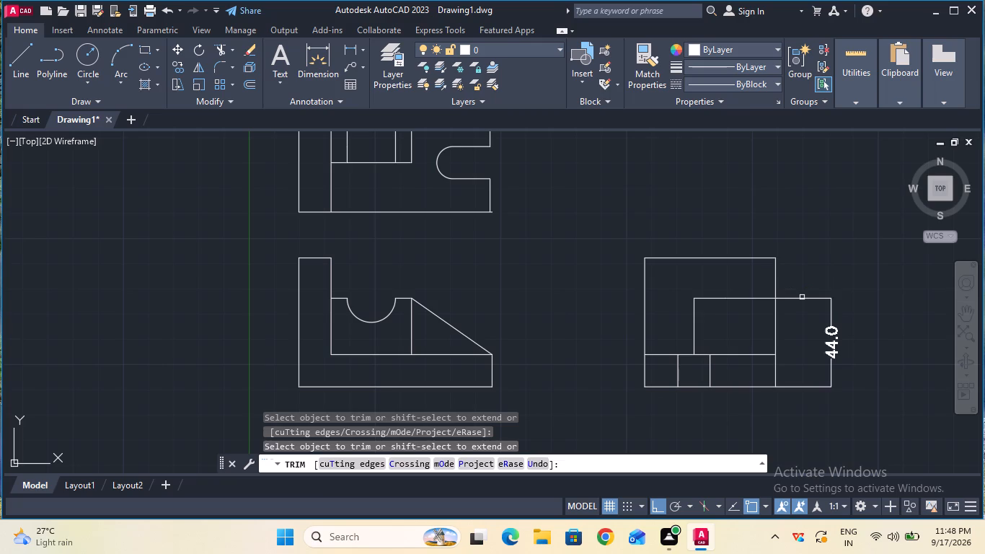
{"action": "left_click", "coordinate": [833, 336]}
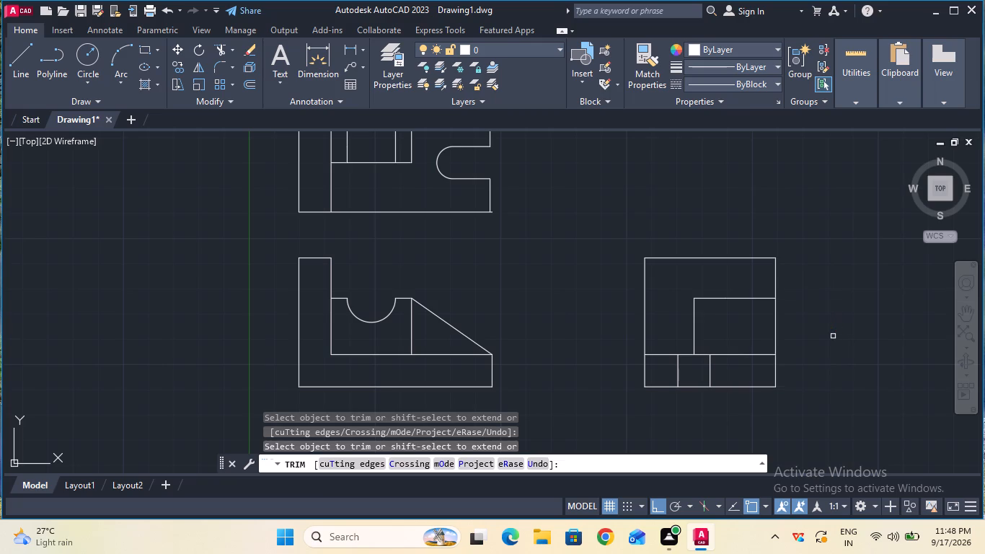
{"action": "key", "text": "Escape"}
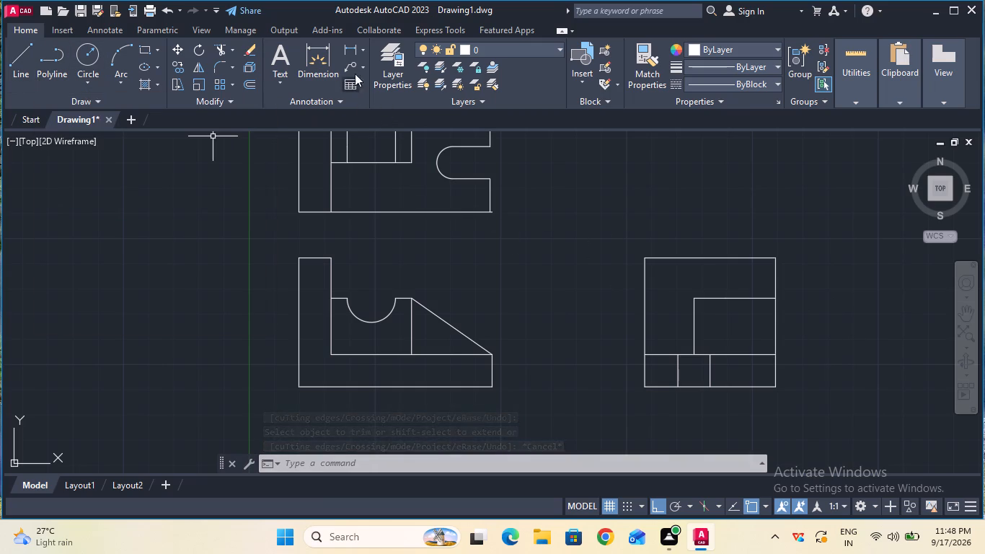
Place a 12 mm horizontal linear dimension from the upper interior edge's right end inward, with the dimension line above the edge.
{"action": "left_click", "coordinate": [354, 43]}
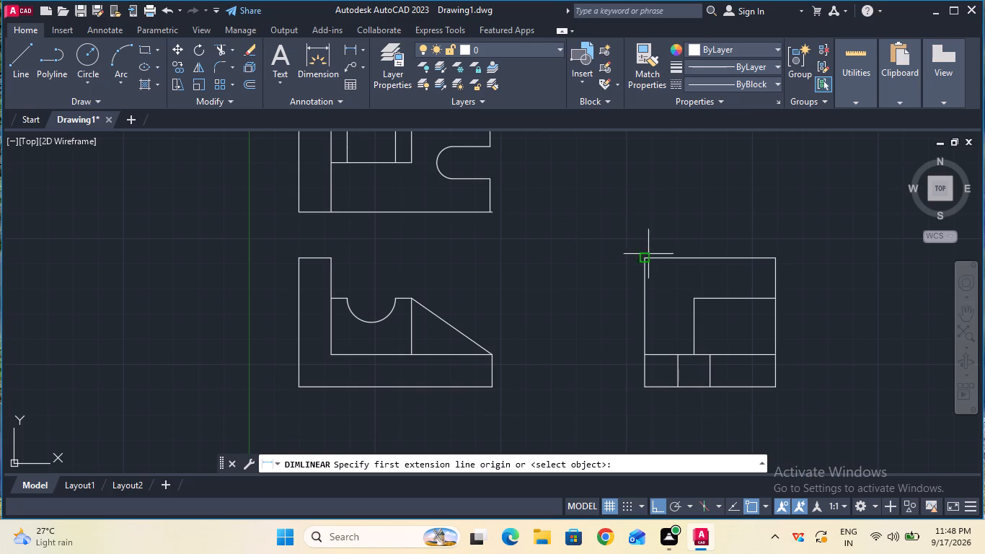
{"action": "left_click", "coordinate": [773, 300]}
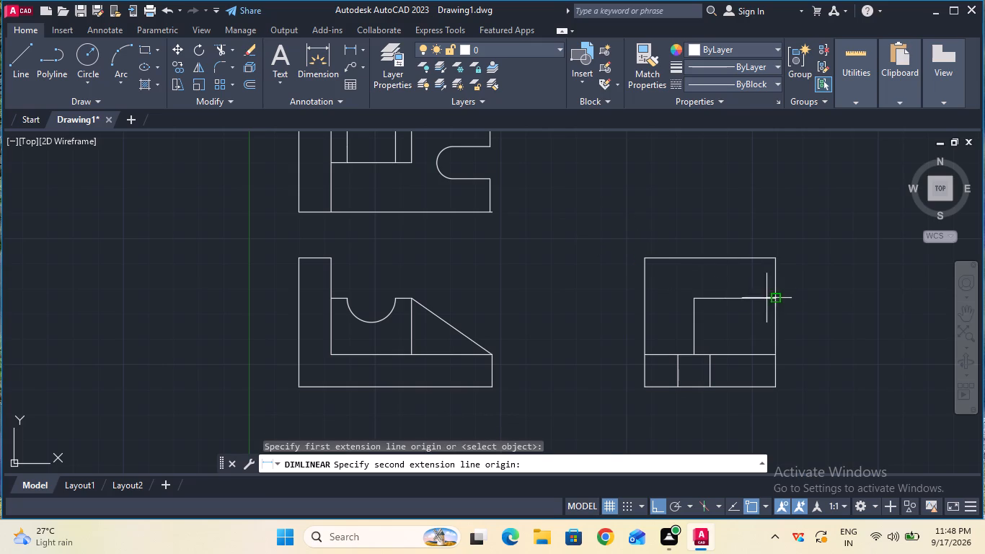
{"action": "type", "text": "12"}
{"action": "key", "text": "Return"}
{"action": "left_click", "coordinate": [743, 272]}
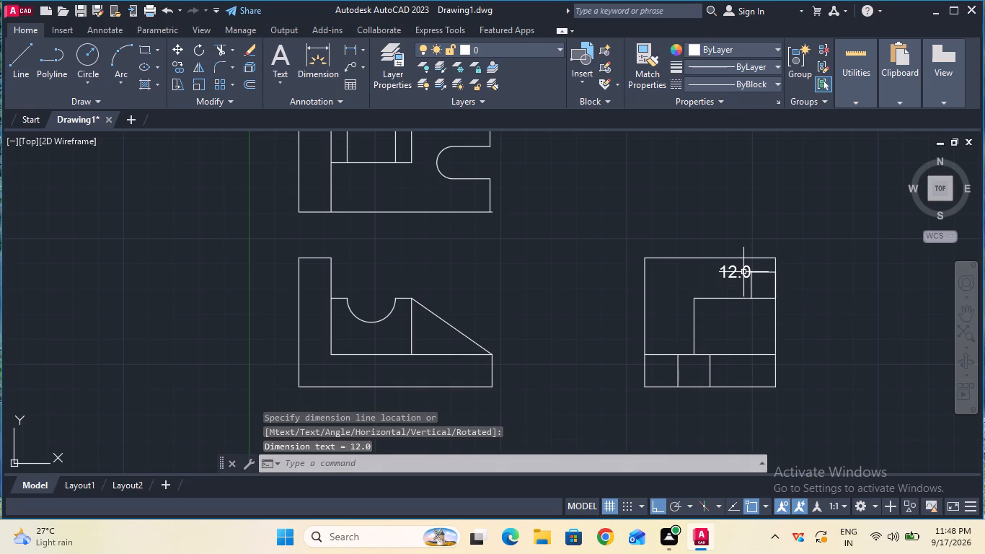
{"action": "key", "text": "Escape"}
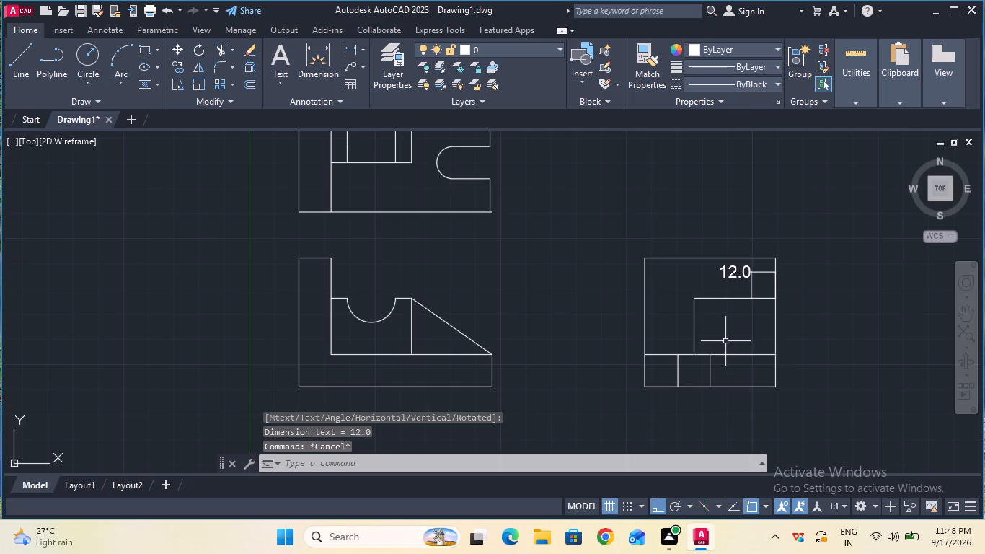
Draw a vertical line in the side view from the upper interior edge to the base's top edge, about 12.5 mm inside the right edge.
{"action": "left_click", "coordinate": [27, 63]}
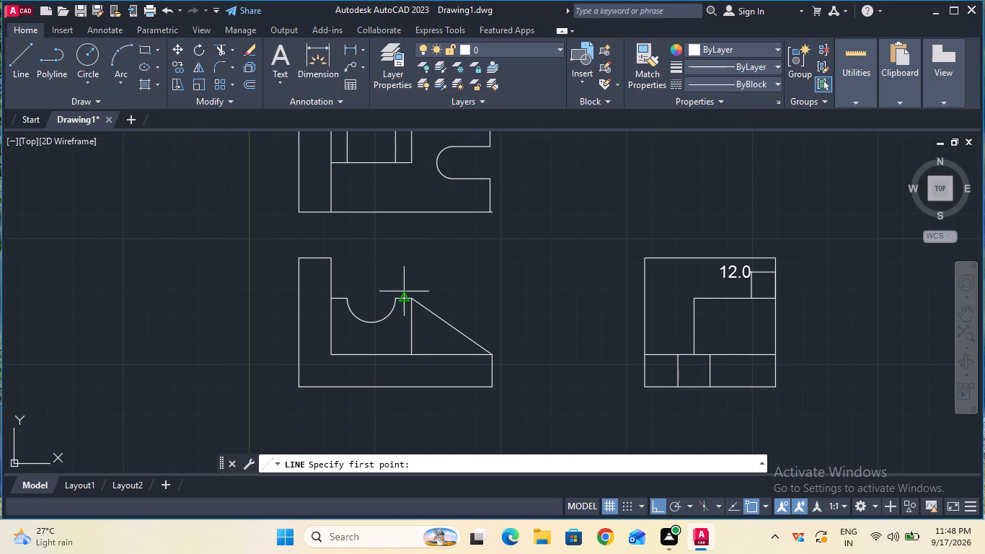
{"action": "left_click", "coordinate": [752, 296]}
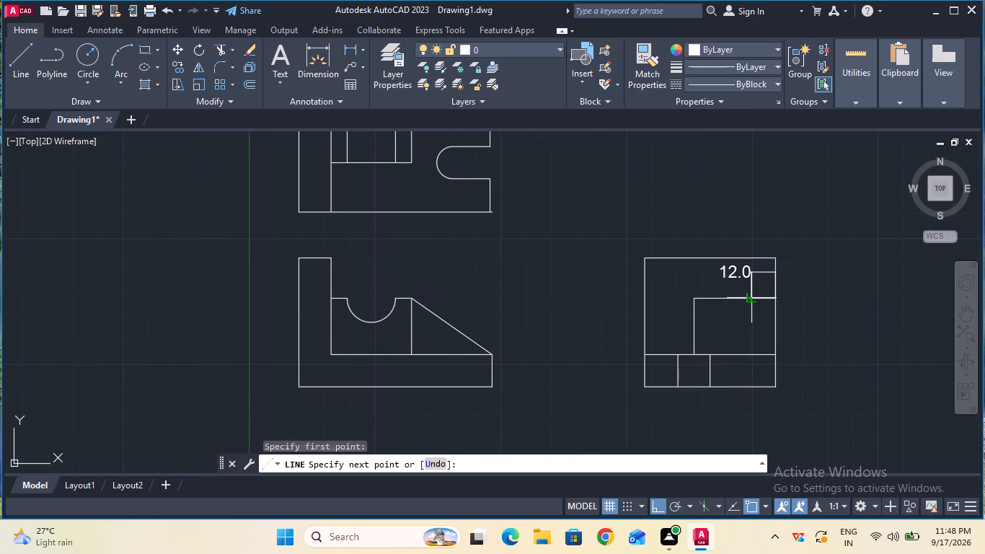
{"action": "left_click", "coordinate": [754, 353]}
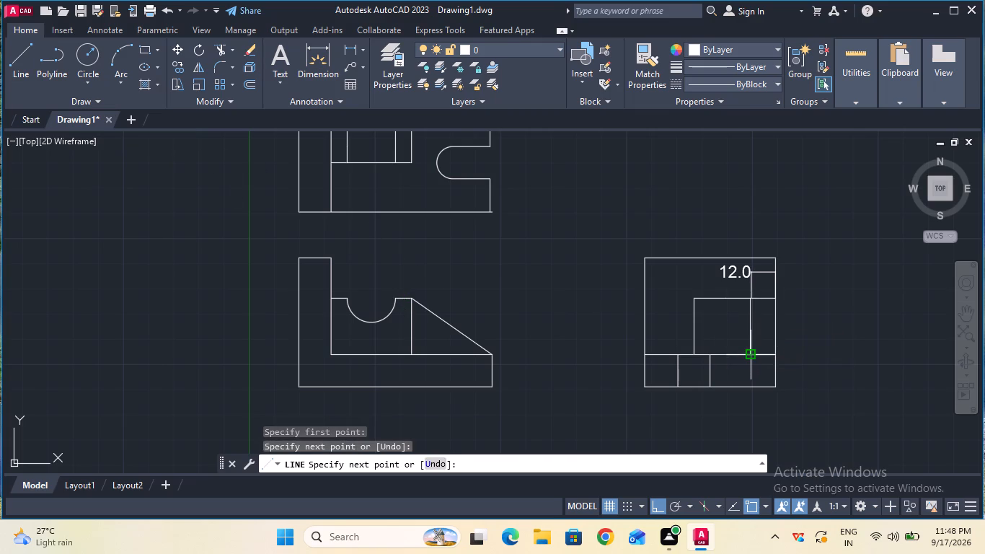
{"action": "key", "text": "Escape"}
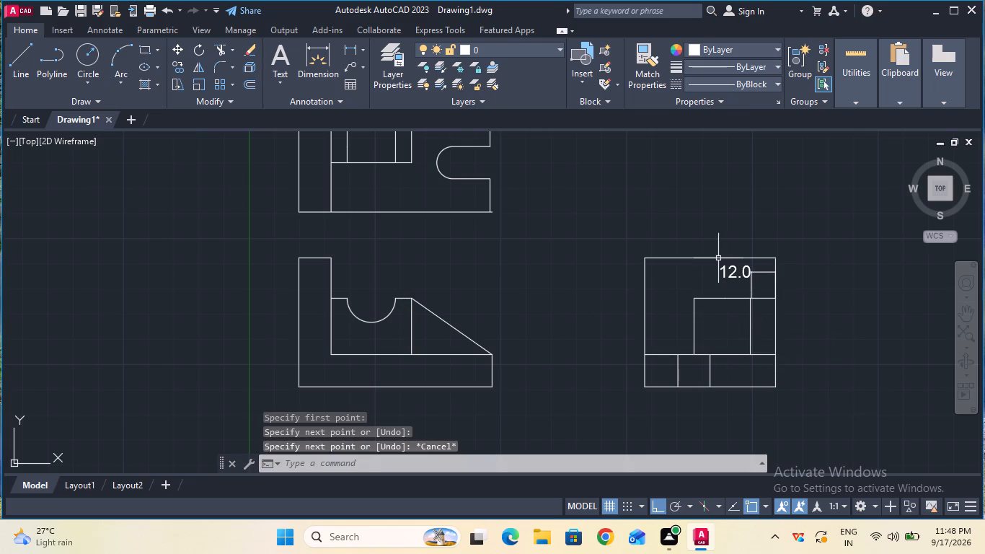
Measure the horizontal distance from the new vertical line to the side view's right edge.
{"action": "scroll", "coordinate": [782, 289], "scroll_direction": "up", "scroll_amount": 2, "text": "ctrl"}
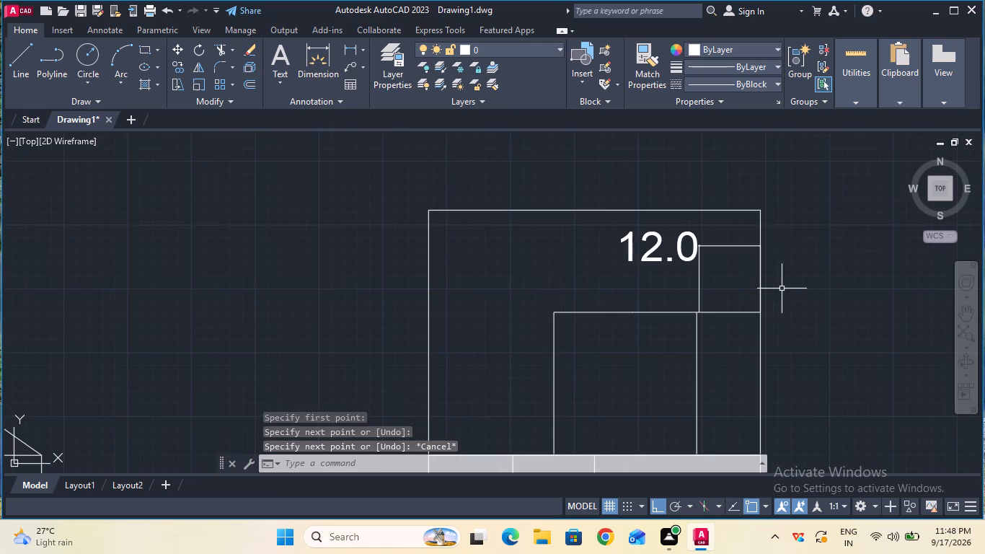
{"action": "scroll", "coordinate": [782, 289], "scroll_direction": "down", "scroll_amount": 1, "text": "ctrl"}
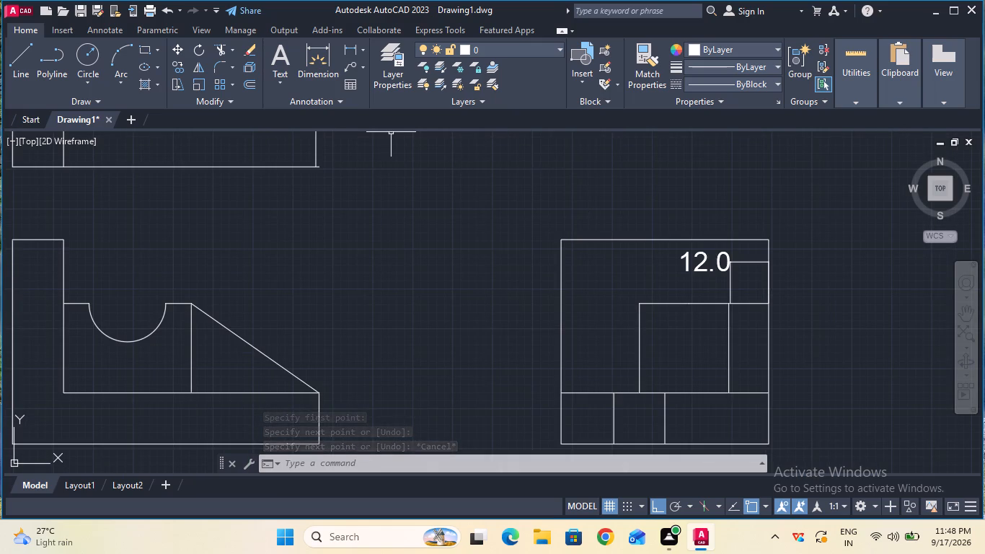
{"action": "left_click", "coordinate": [344, 49]}
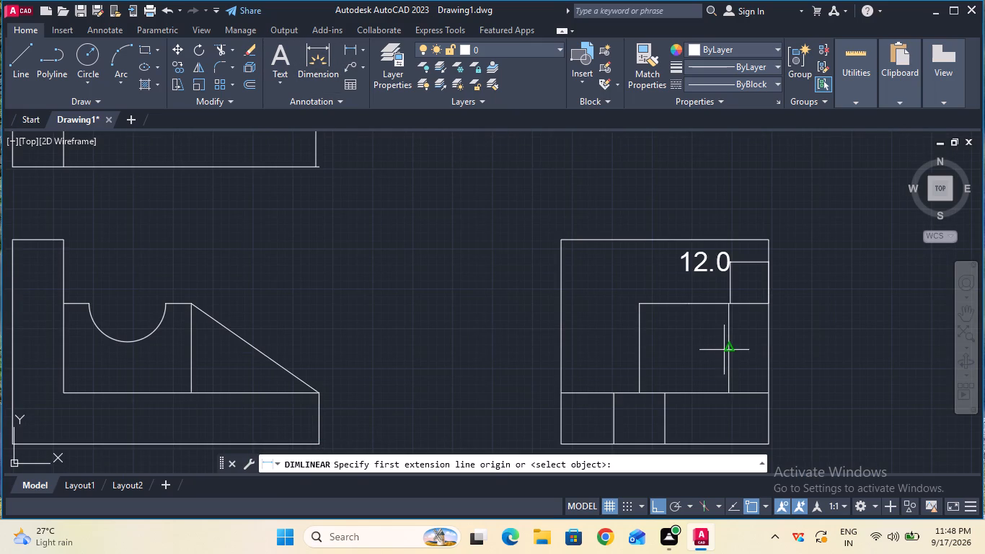
{"action": "left_click", "coordinate": [728, 348]}
{"action": "left_click", "coordinate": [769, 346]}
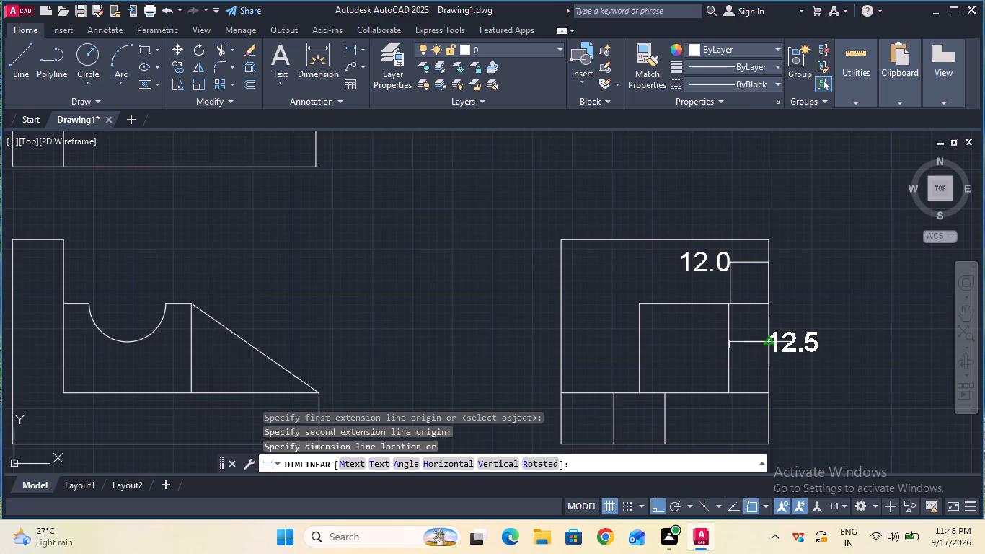
{"action": "key", "text": "Escape"}
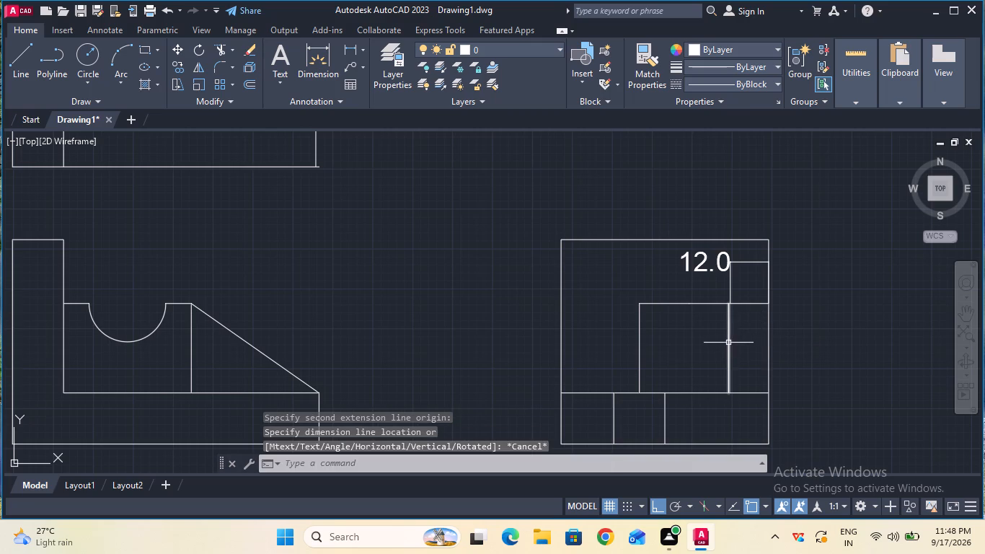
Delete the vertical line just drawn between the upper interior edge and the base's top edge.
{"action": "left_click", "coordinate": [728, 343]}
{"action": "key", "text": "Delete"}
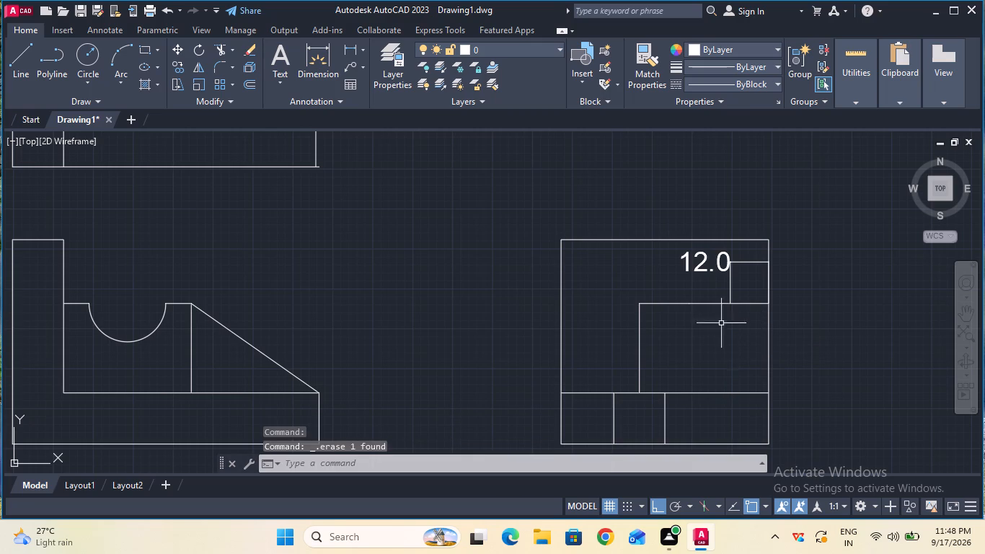
Draw a vertical line along the 12 mm dimension's inner extension line down to the base's top edge in the side view.
{"action": "left_click", "coordinate": [11, 71]}
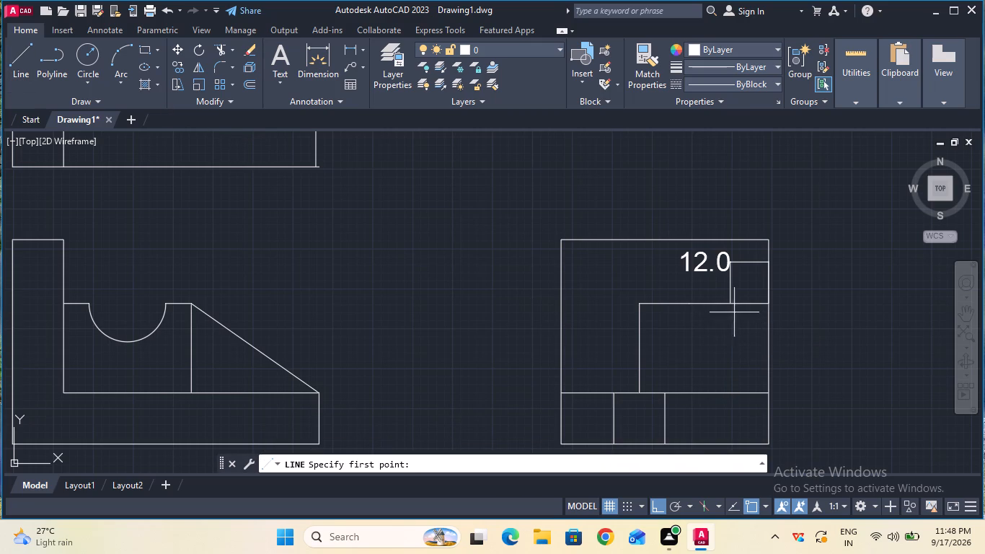
{"action": "left_click", "coordinate": [728, 286]}
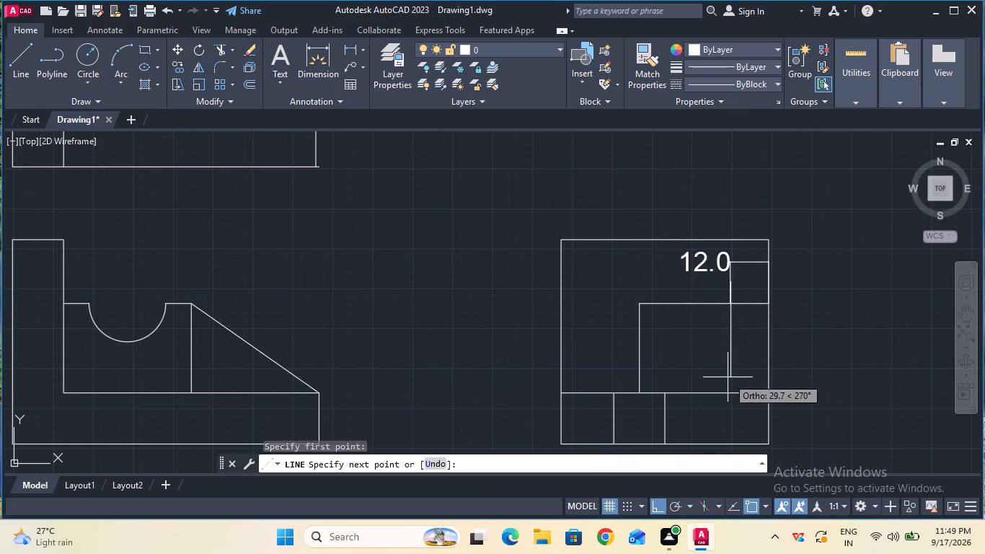
{"action": "left_click", "coordinate": [728, 395]}
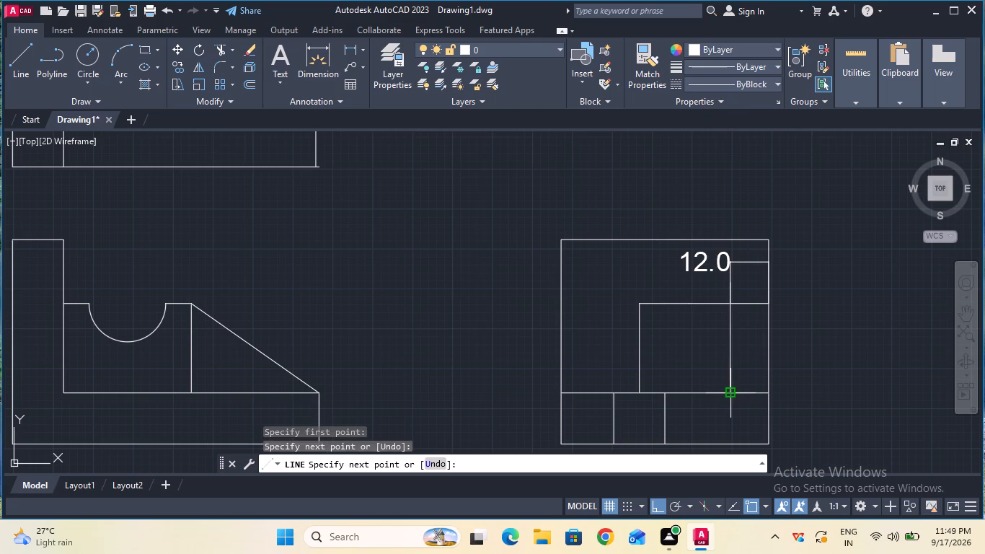
{"action": "key", "text": "Escape"}
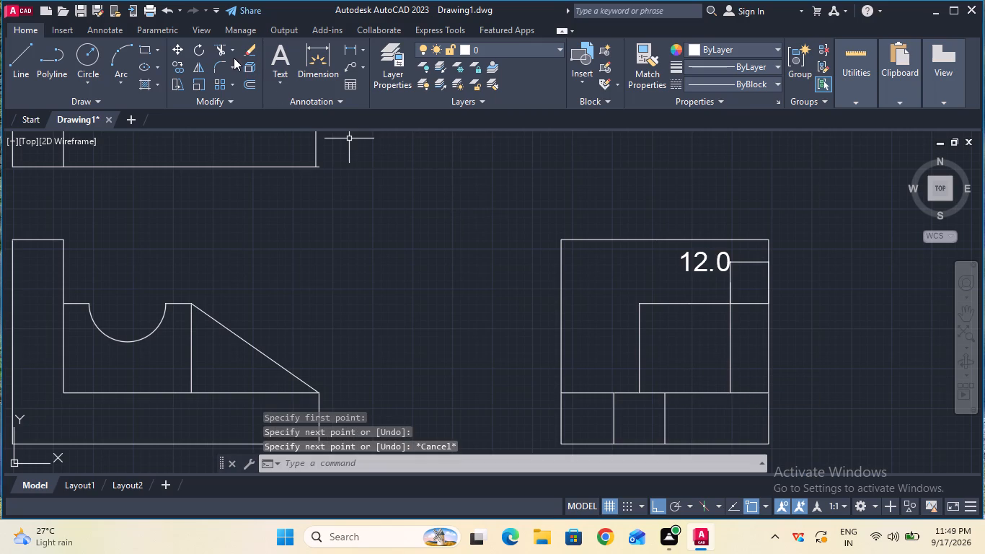
Using Trim, remove the 12 mm dimension and the new vertical line's overhang above the upper interior edge.
{"action": "left_click", "coordinate": [220, 51]}
{"action": "left_click", "coordinate": [695, 265]}
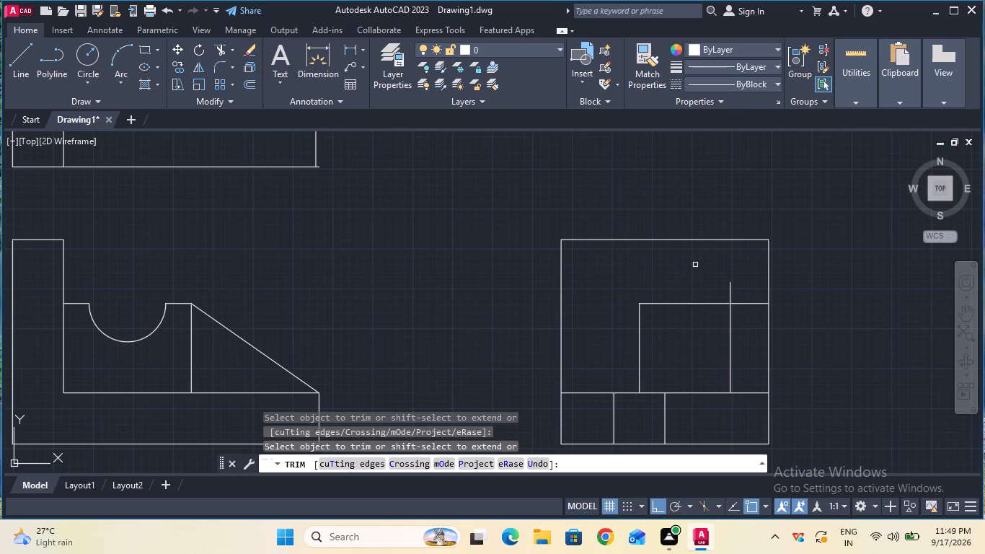
{"action": "left_click", "coordinate": [729, 285]}
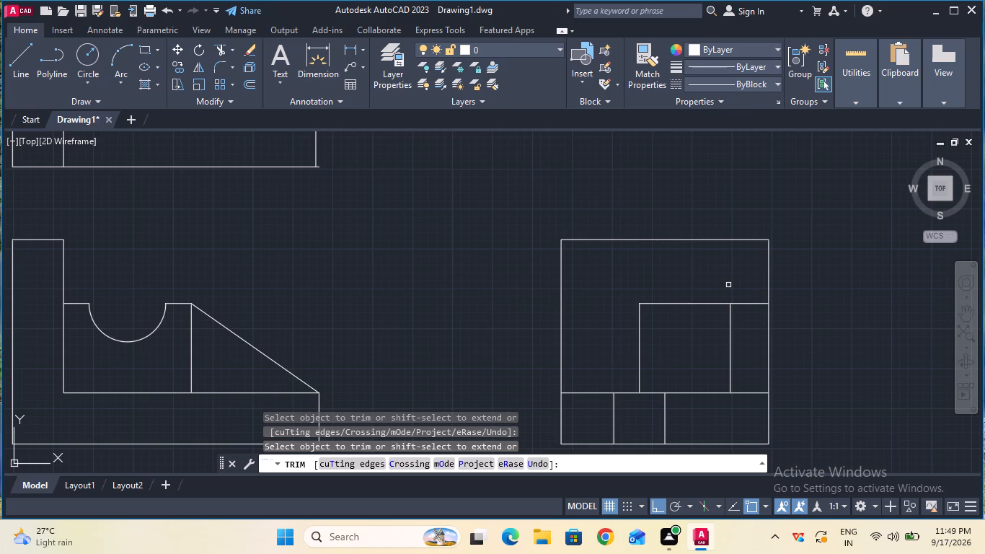
{"action": "key", "text": "Escape"}
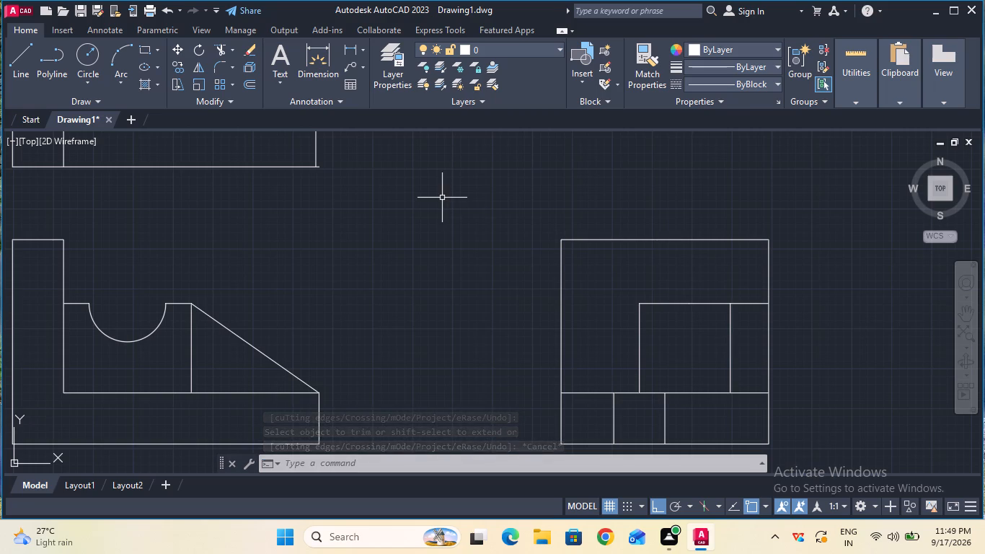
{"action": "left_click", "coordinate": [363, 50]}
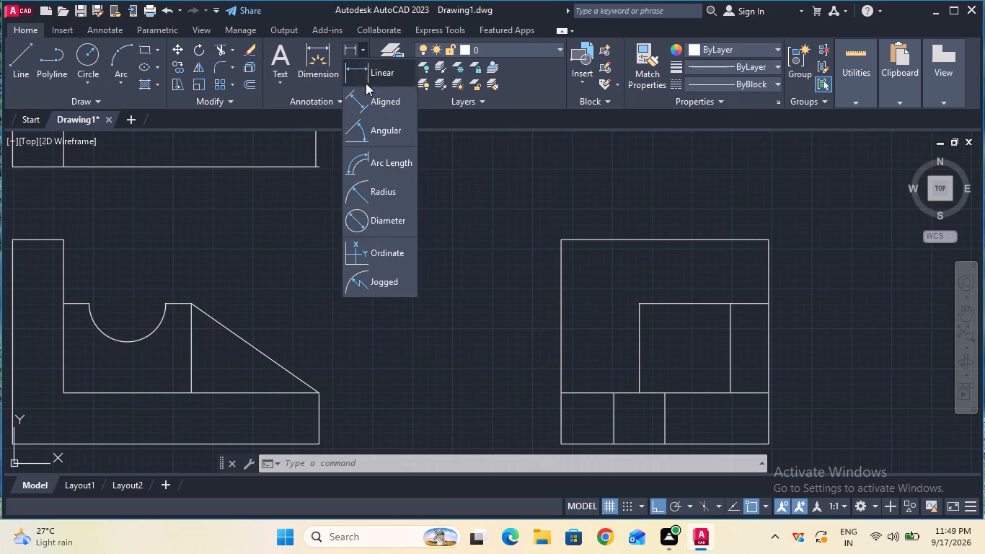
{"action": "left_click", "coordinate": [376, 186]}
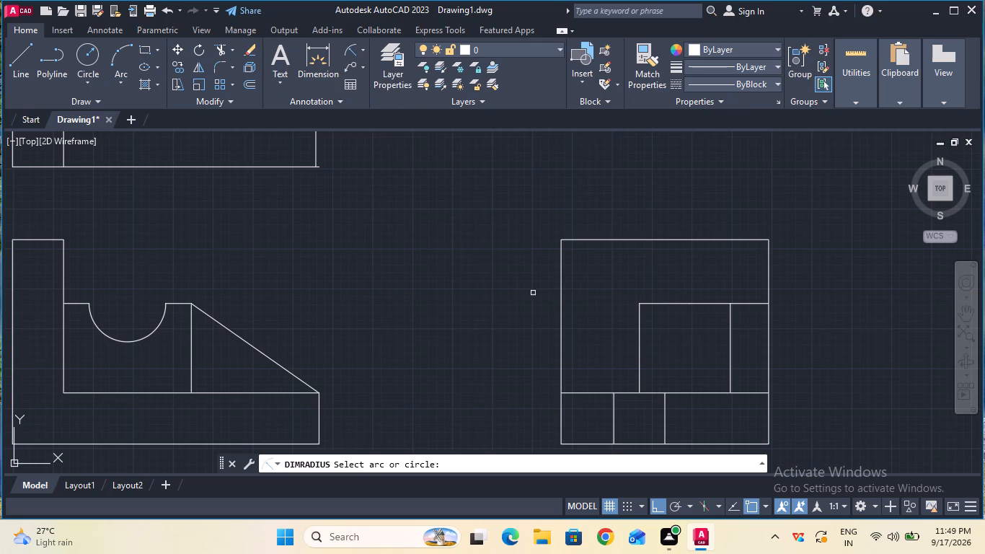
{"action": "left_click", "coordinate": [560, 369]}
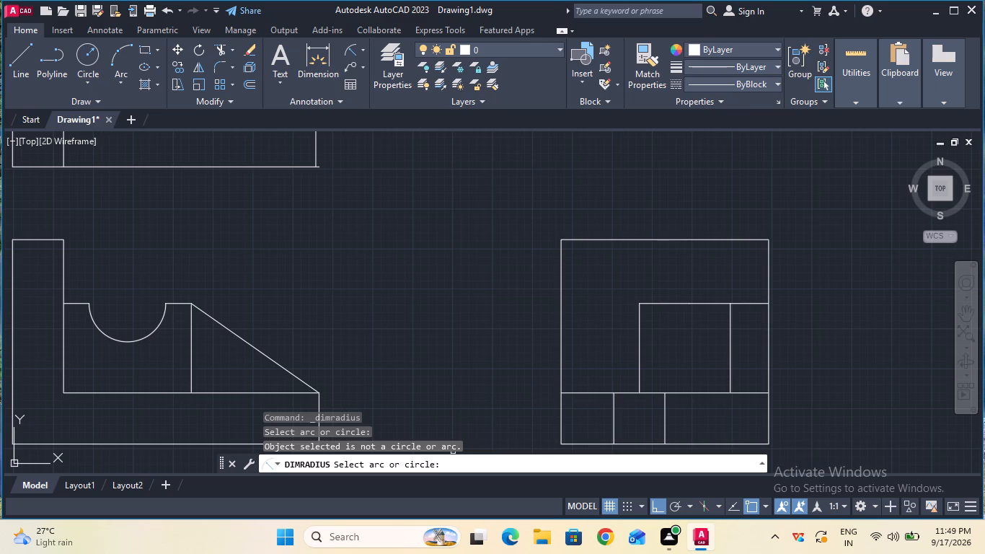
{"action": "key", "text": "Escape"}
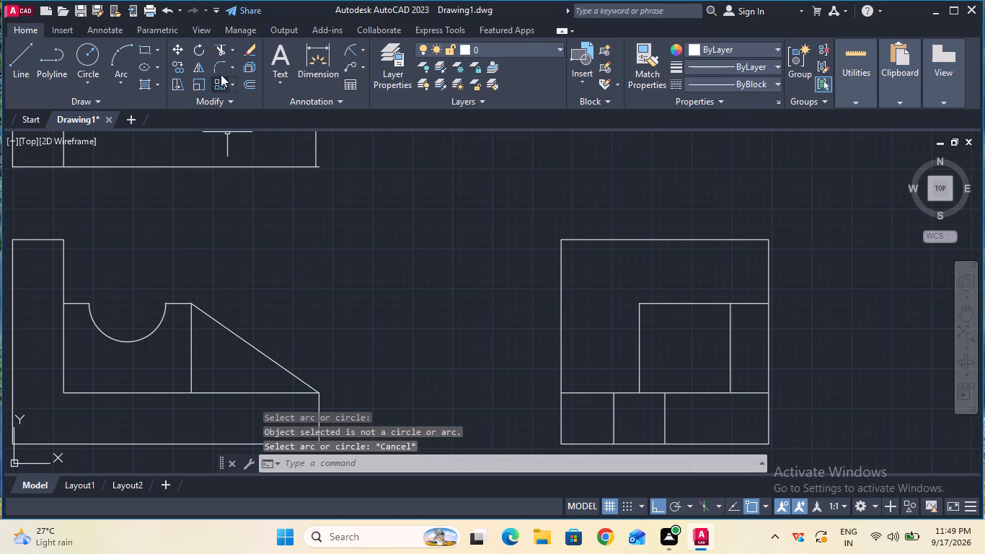
Fillet the side view's upper-left outer corner with a 32 mm radius.
{"action": "double_click", "coordinate": [221, 72]}
{"action": "left_click", "coordinate": [516, 461]}
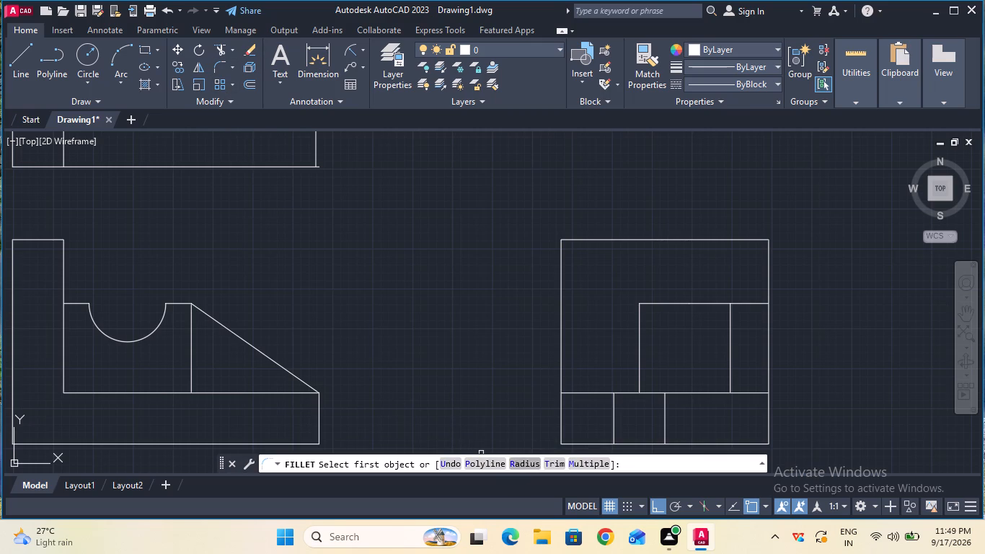
{"action": "left_click", "coordinate": [506, 461]}
{"action": "type", "text": "32"}
{"action": "key", "text": "Return"}
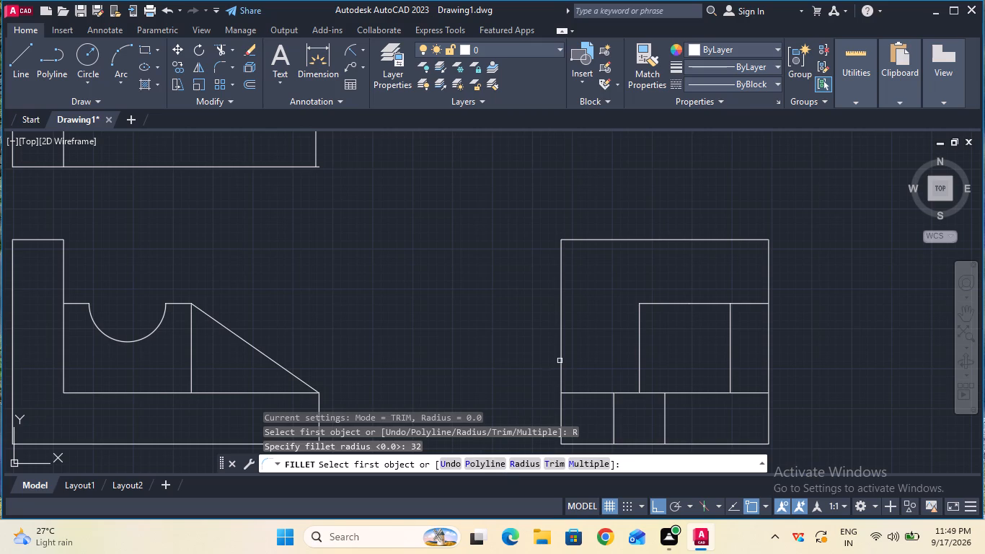
{"action": "left_click", "coordinate": [561, 346]}
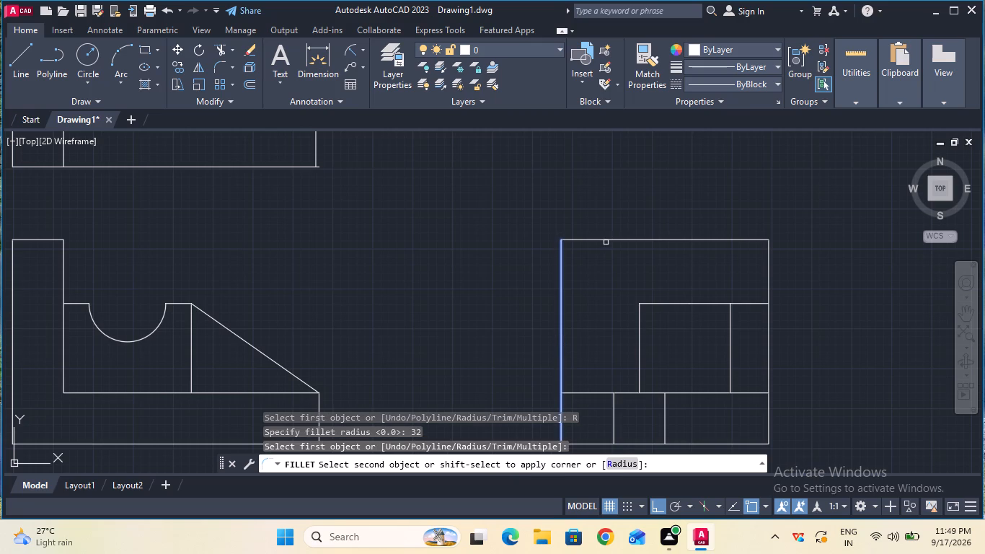
{"action": "left_click", "coordinate": [606, 241]}
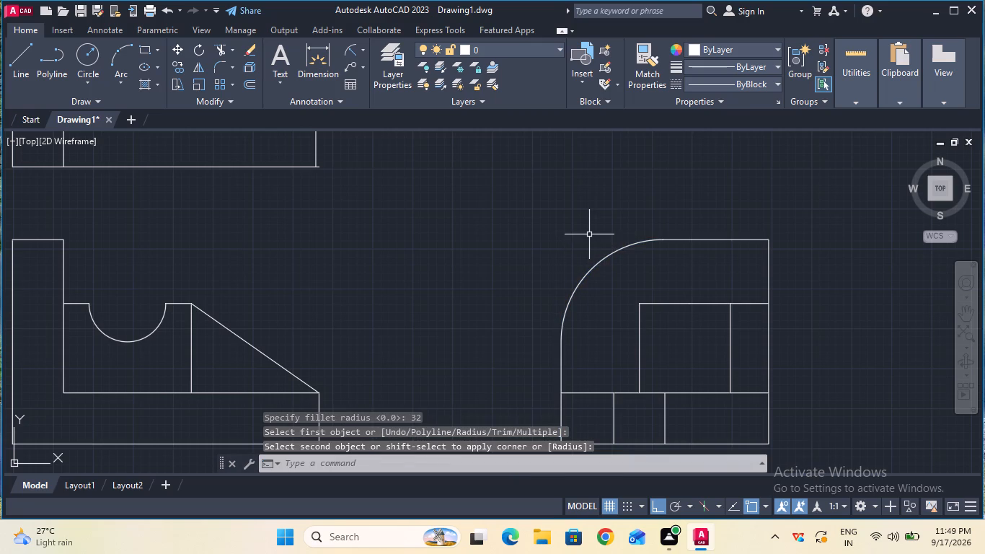
{"action": "key", "text": "Escape"}
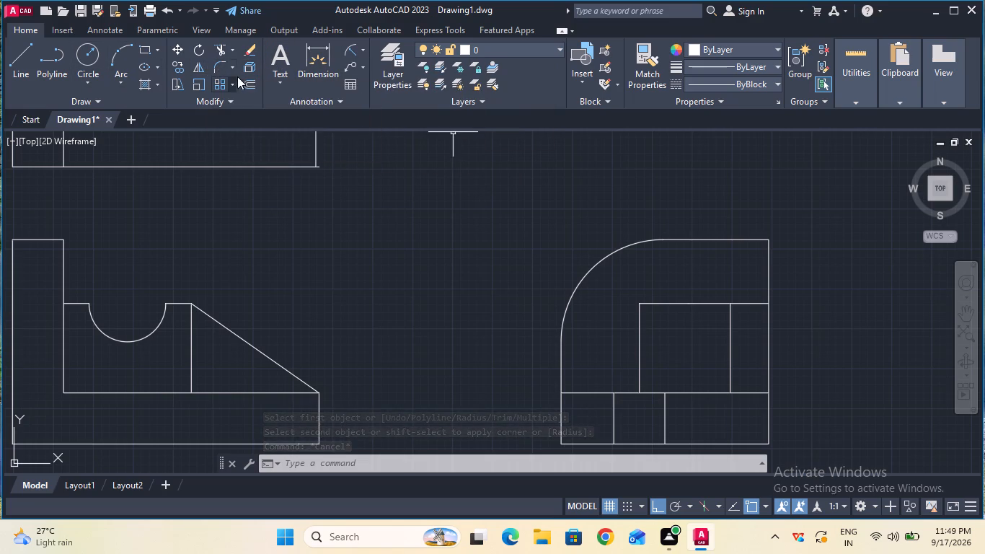
Measure the straight top edge of the side view from the fillet's end to the upper-right corner.
{"action": "left_click", "coordinate": [363, 51]}
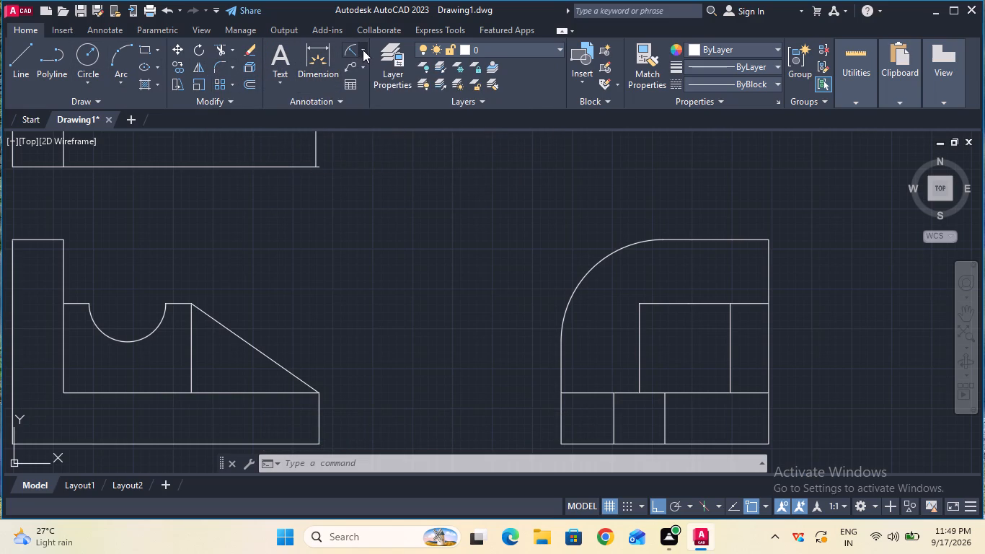
{"action": "left_click", "coordinate": [366, 84]}
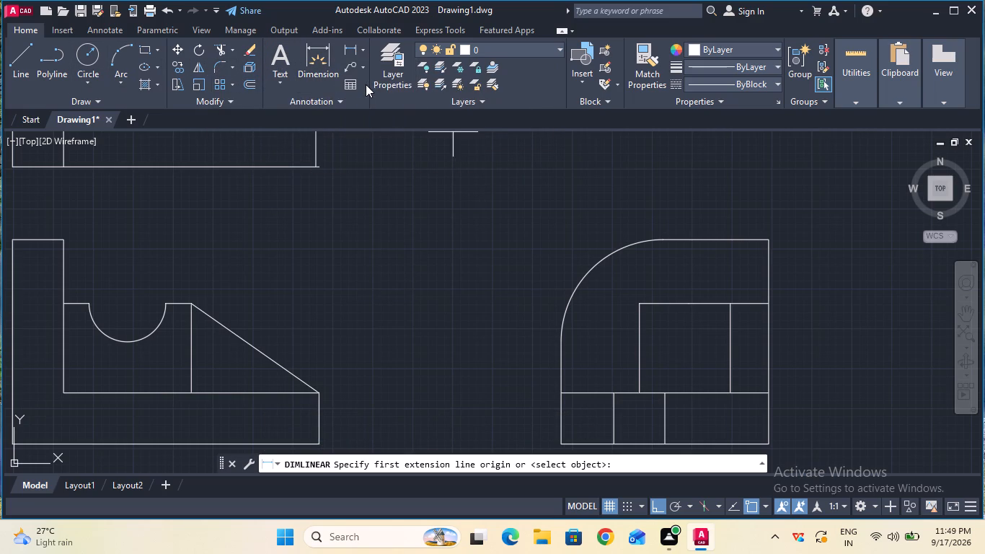
{"action": "left_click", "coordinate": [665, 242]}
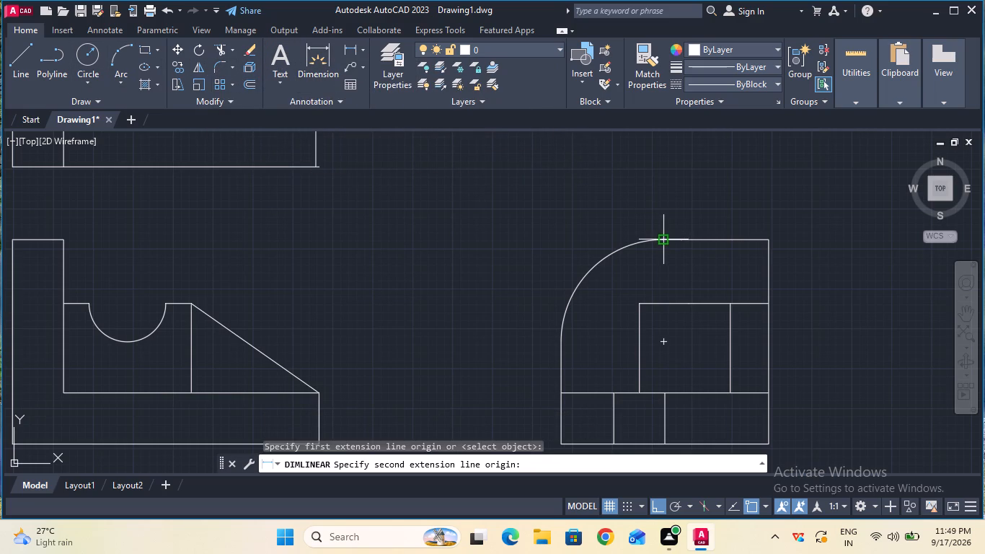
{"action": "left_click", "coordinate": [772, 238]}
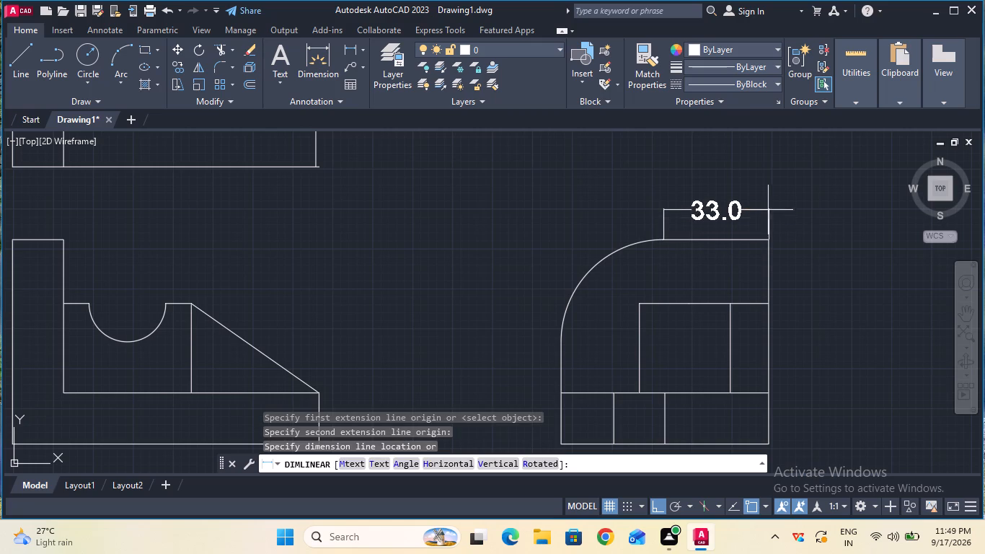
{"action": "key", "text": "Escape"}
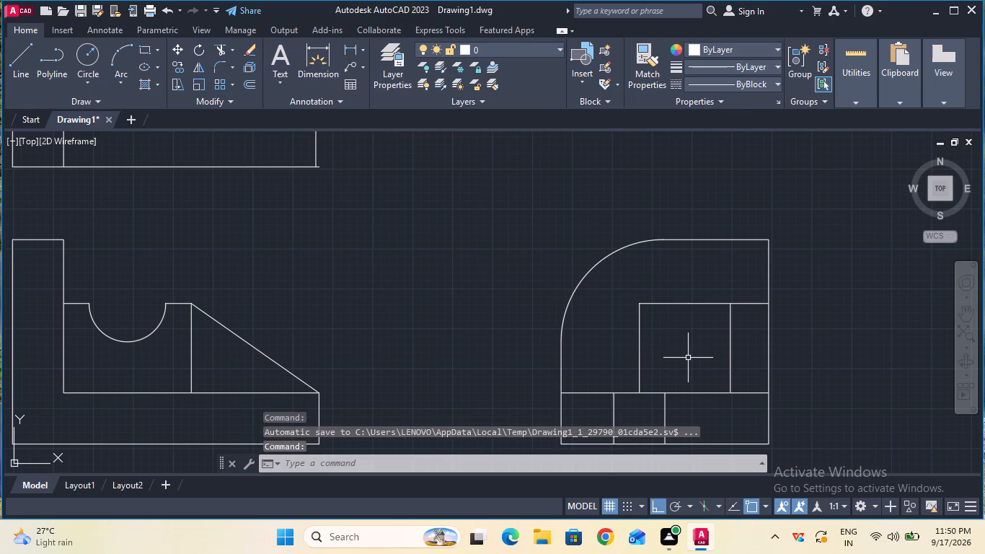
With the CENTER linetype current, draw a vertical line from the top view slot's arc down to the front view's bottom edge.
{"action": "scroll", "coordinate": [688, 358], "scroll_direction": "down", "scroll_amount": 2, "text": "ctrl"}
{"action": "scroll", "coordinate": [688, 358], "scroll_direction": "up", "scroll_amount": 1, "text": "ctrl"}
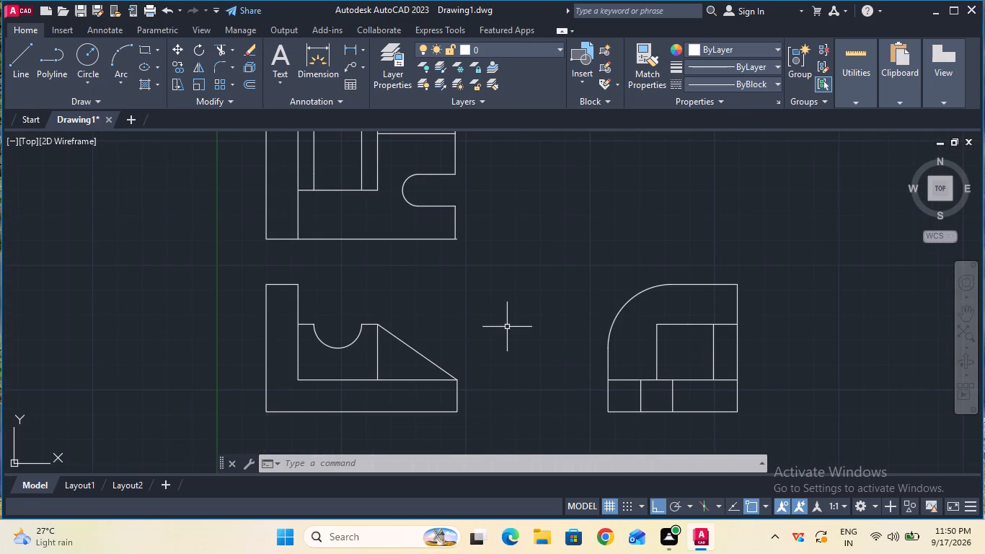
{"action": "left_click", "coordinate": [771, 84]}
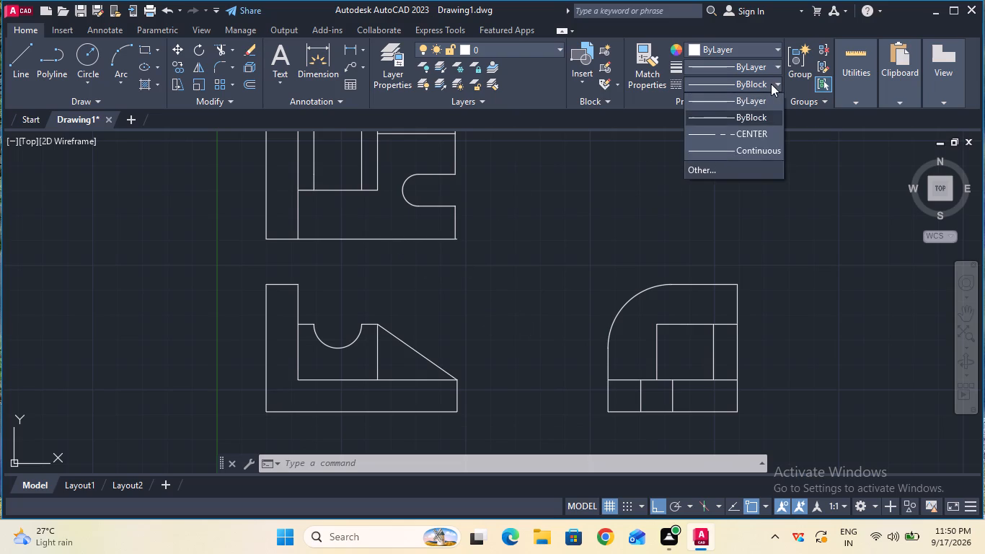
{"action": "left_click", "coordinate": [759, 137]}
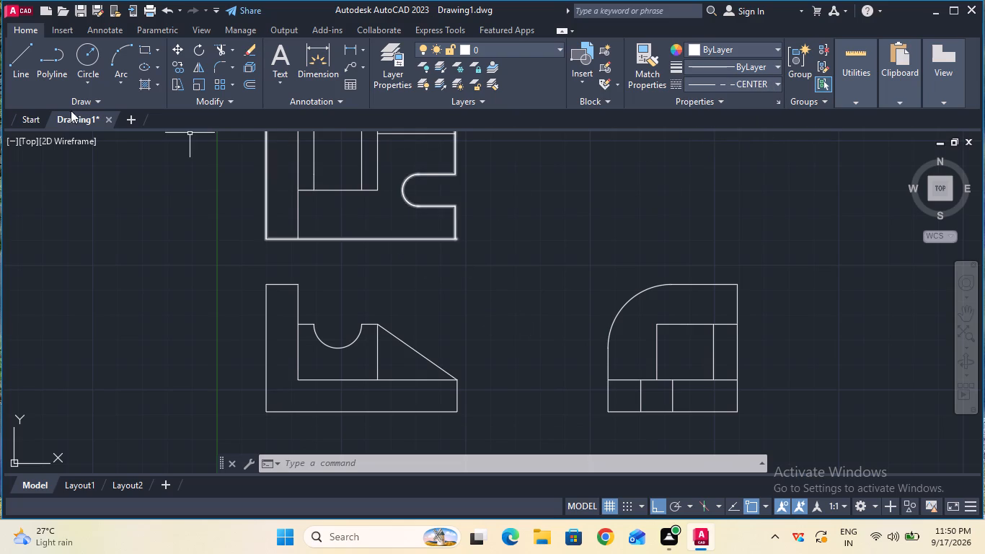
{"action": "left_click", "coordinate": [20, 75]}
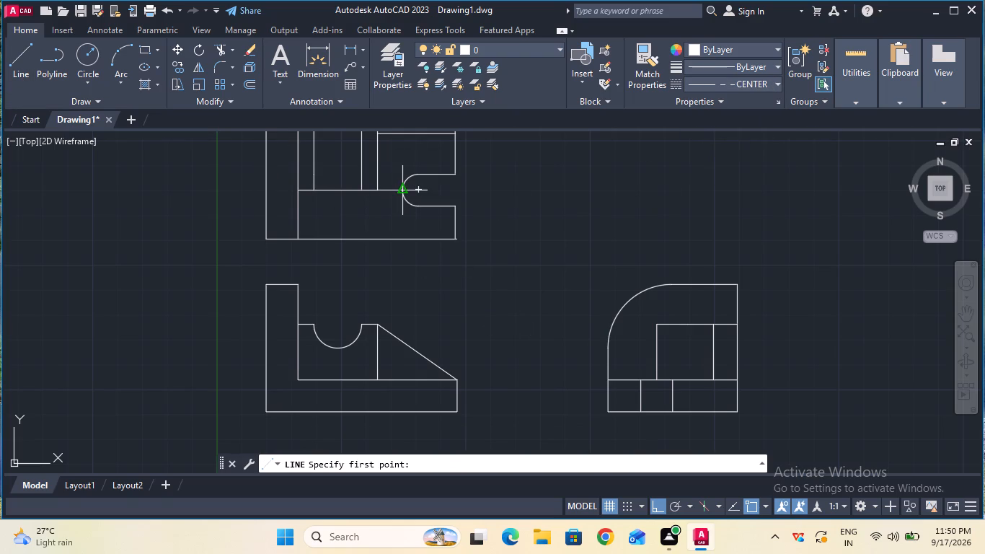
{"action": "left_click", "coordinate": [400, 193]}
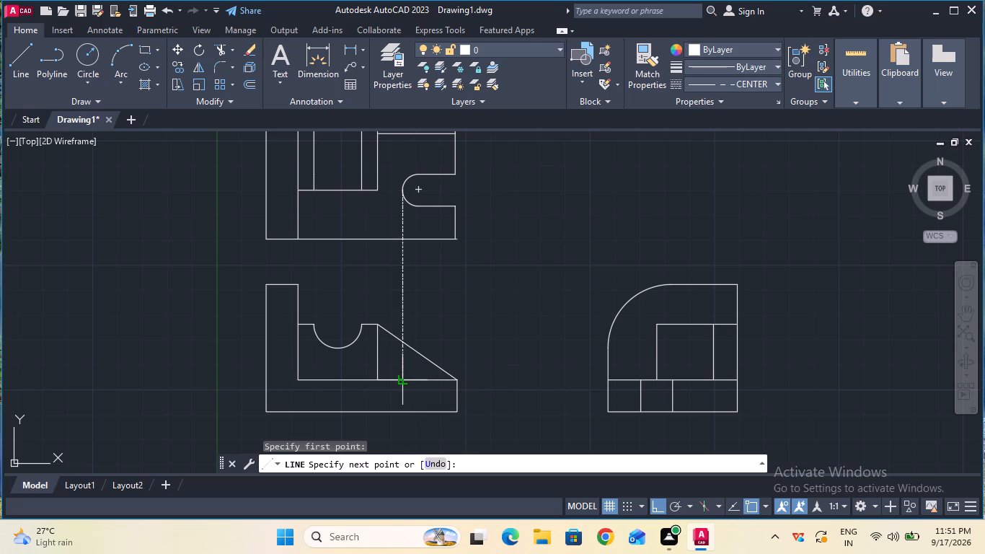
{"action": "double_click", "coordinate": [404, 383]}
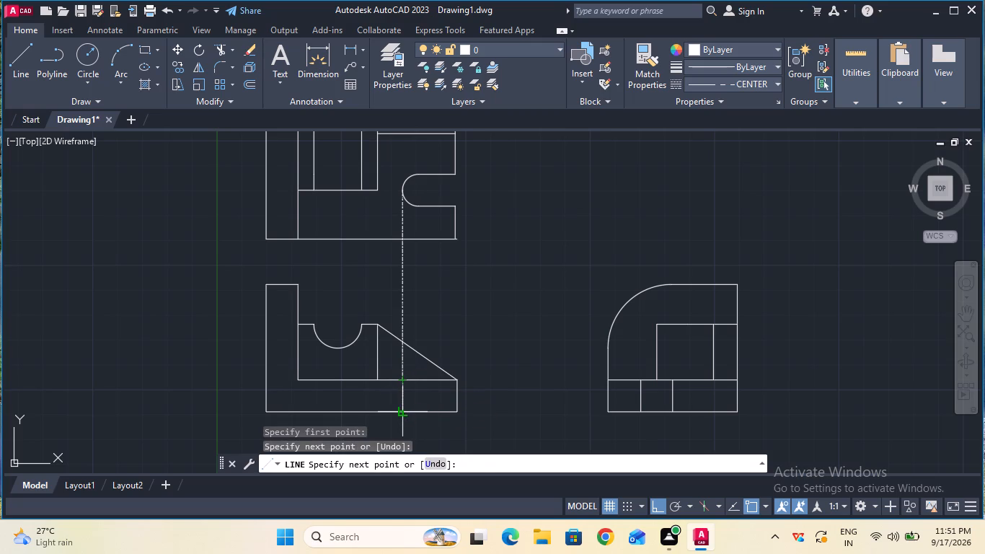
{"action": "left_click", "coordinate": [404, 413]}
{"action": "key", "text": "Escape"}
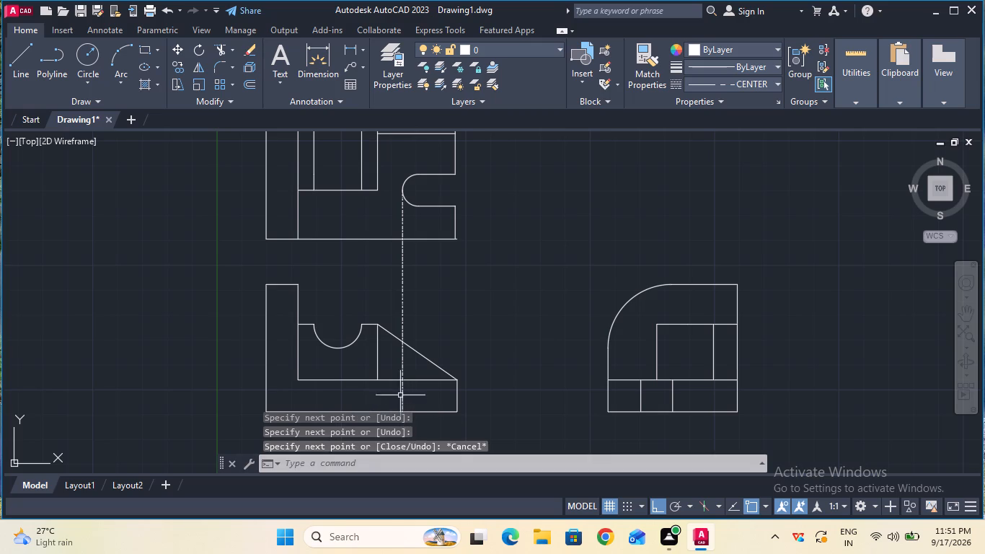
Trim the new centre line so that only the portion within the front view's base remains.
{"action": "left_click", "coordinate": [224, 52]}
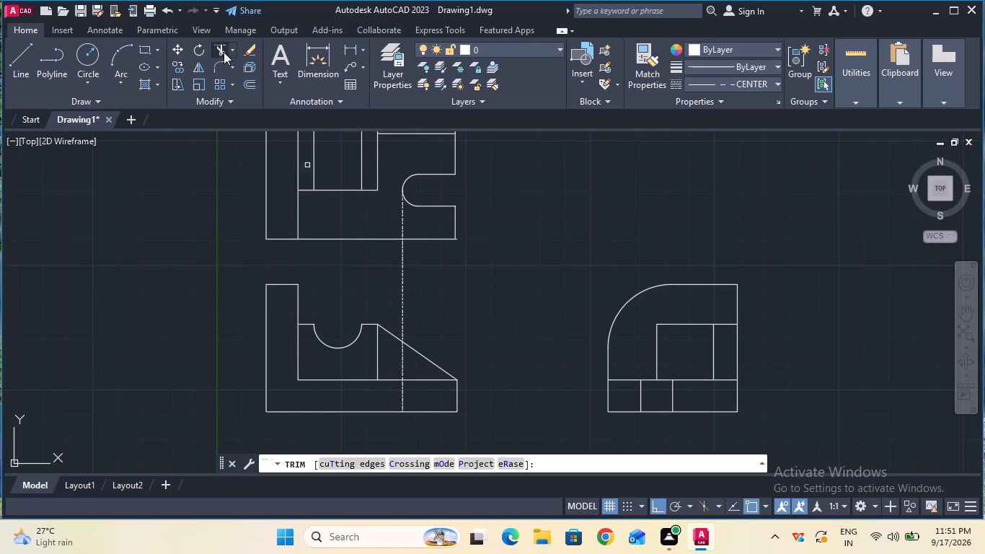
{"action": "left_click", "coordinate": [402, 219]}
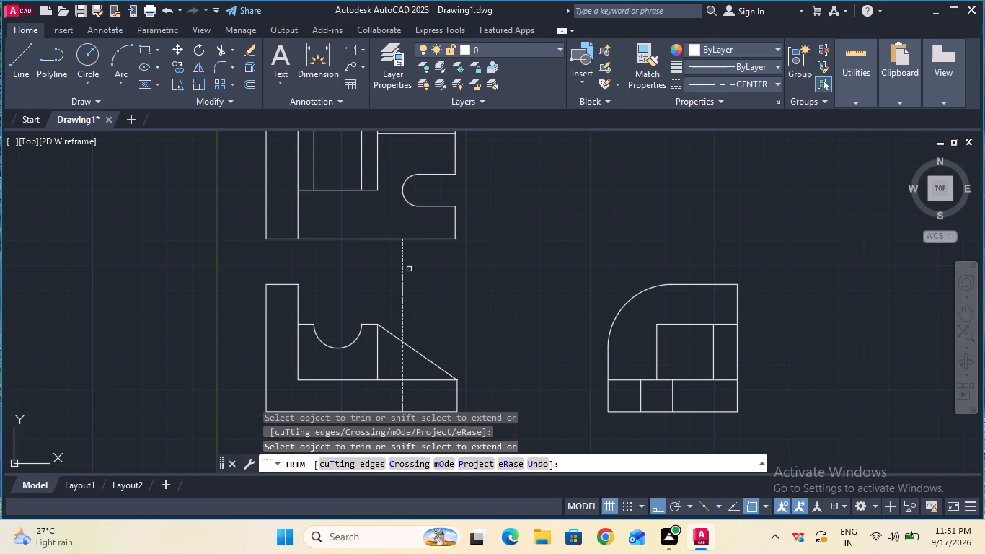
{"action": "left_click", "coordinate": [403, 272]}
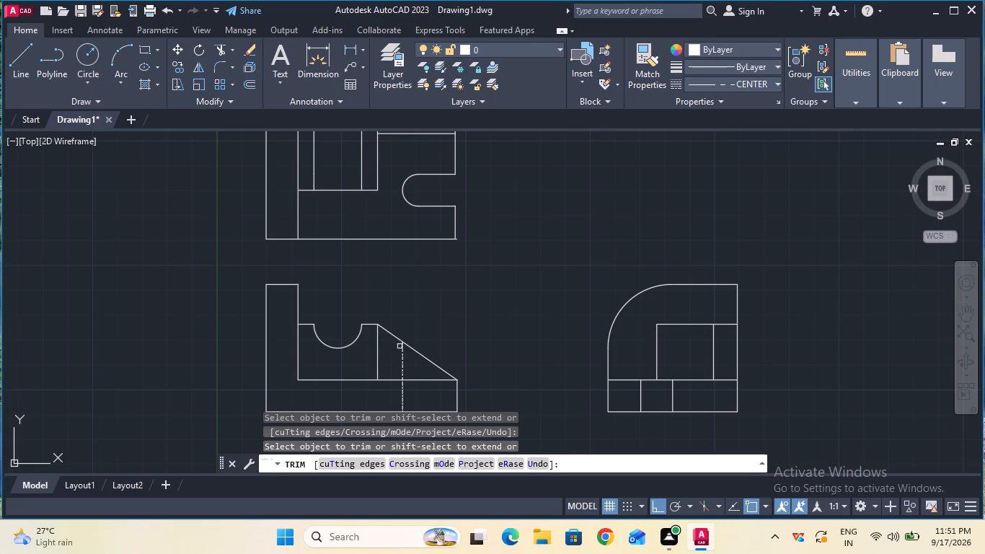
{"action": "left_click", "coordinate": [402, 353]}
{"action": "key", "text": "Escape"}
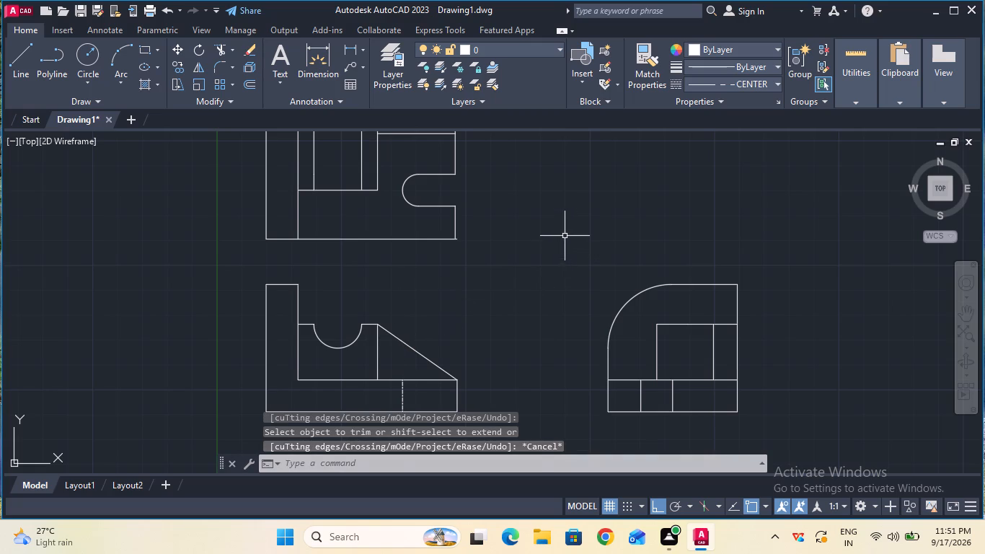
Join all the lines and the arc of the side view using the JOIN command.
{"action": "left_click", "coordinate": [562, 235]}
{"action": "left_click", "coordinate": [777, 425]}
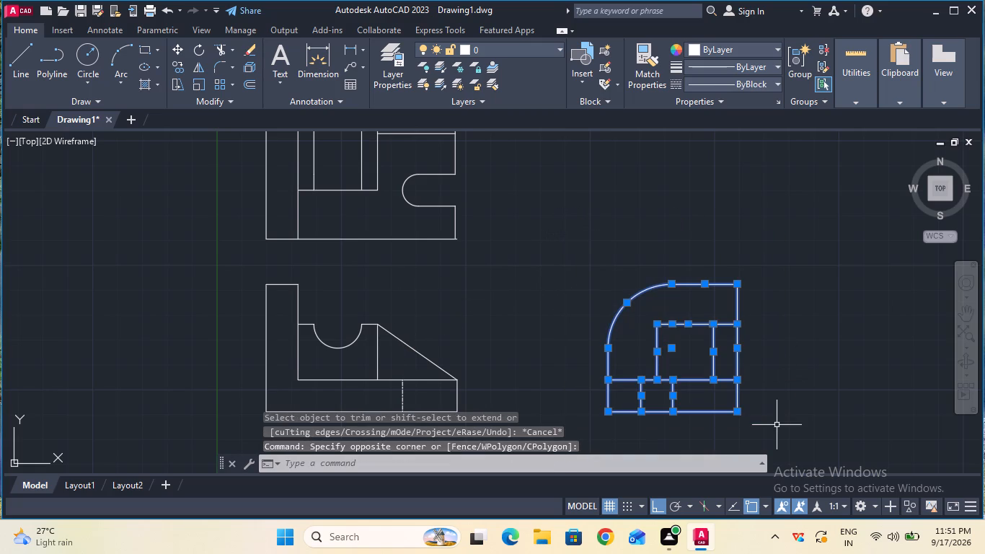
{"action": "type", "text": "join"}
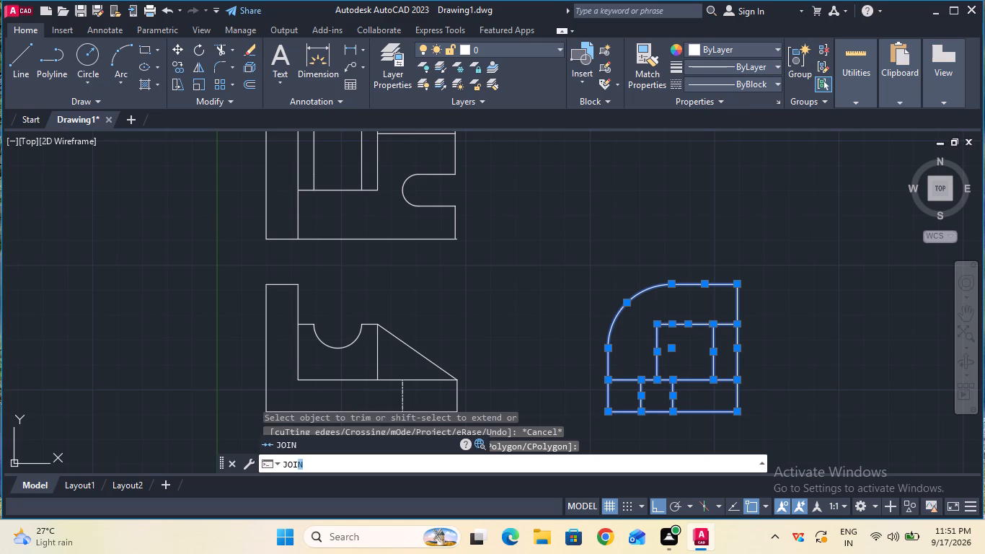
{"action": "left_click", "coordinate": [353, 441]}
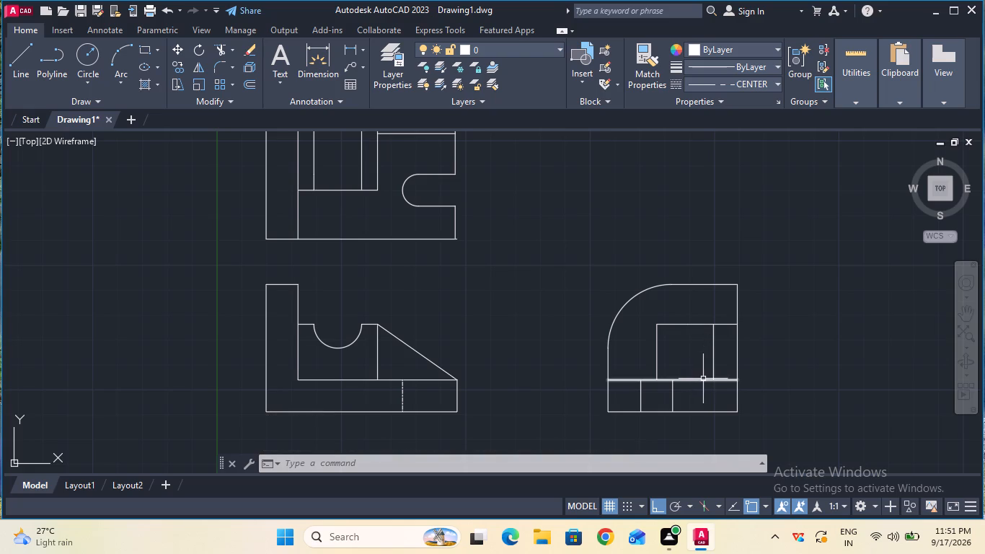
Add a horizontal linear dimension above the top view across the width of its left-hand strip.
{"action": "scroll", "coordinate": [496, 204], "scroll_direction": "down", "scroll_amount": 1, "text": "ctrl"}
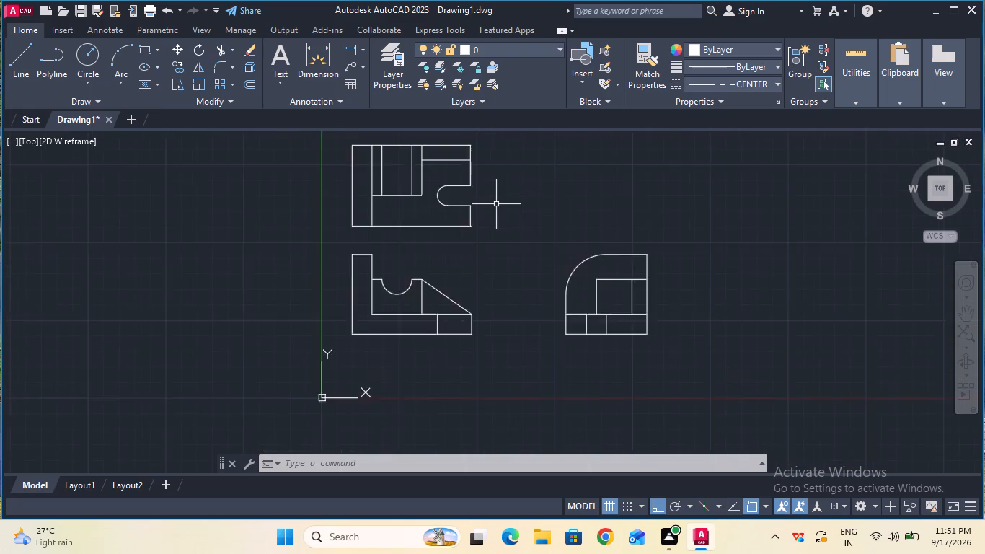
{"action": "scroll", "coordinate": [496, 204], "scroll_direction": "down", "scroll_amount": 1, "text": "ctrl"}
{"action": "scroll", "coordinate": [496, 204], "scroll_direction": "up", "scroll_amount": 1, "text": "ctrl"}
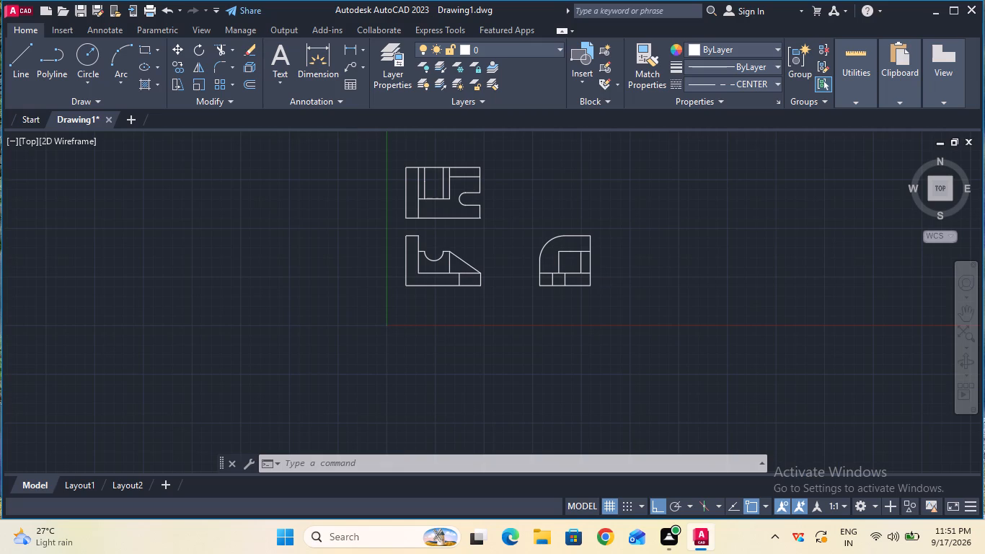
{"action": "scroll", "coordinate": [402, 178], "scroll_direction": "up", "scroll_amount": 1, "text": "ctrl"}
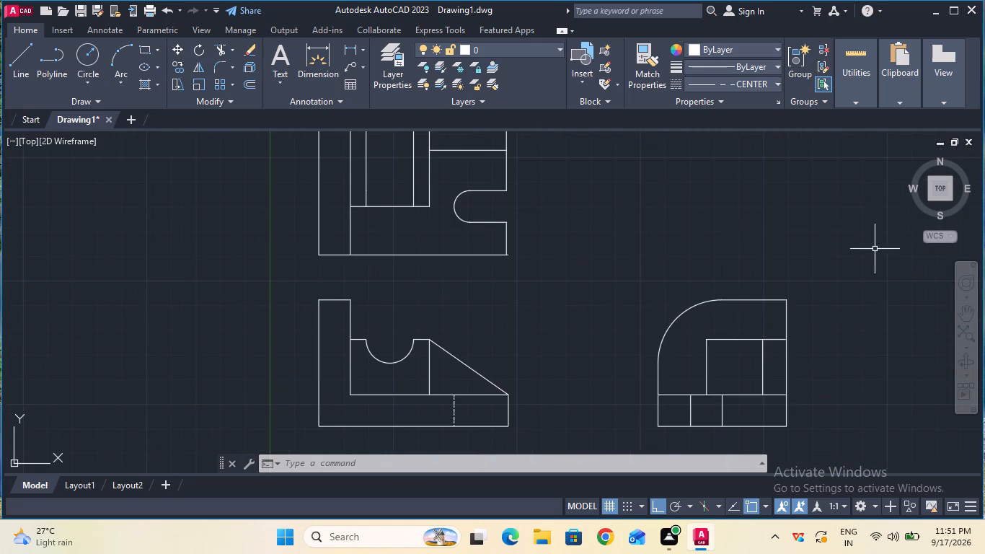
{"action": "left_click", "coordinate": [968, 314]}
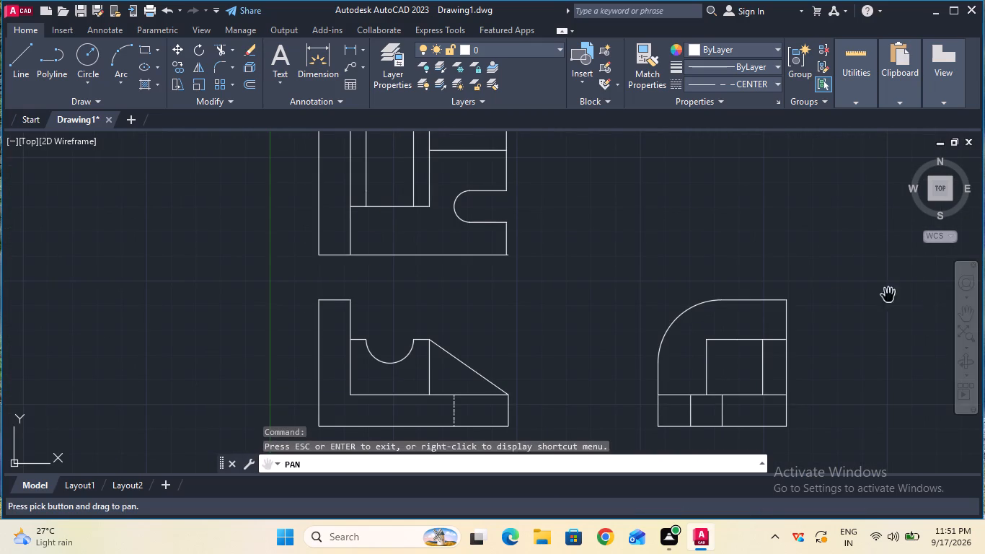
{"action": "left_click_drag", "start_coordinate": [675, 231], "coordinate": [710, 292]}
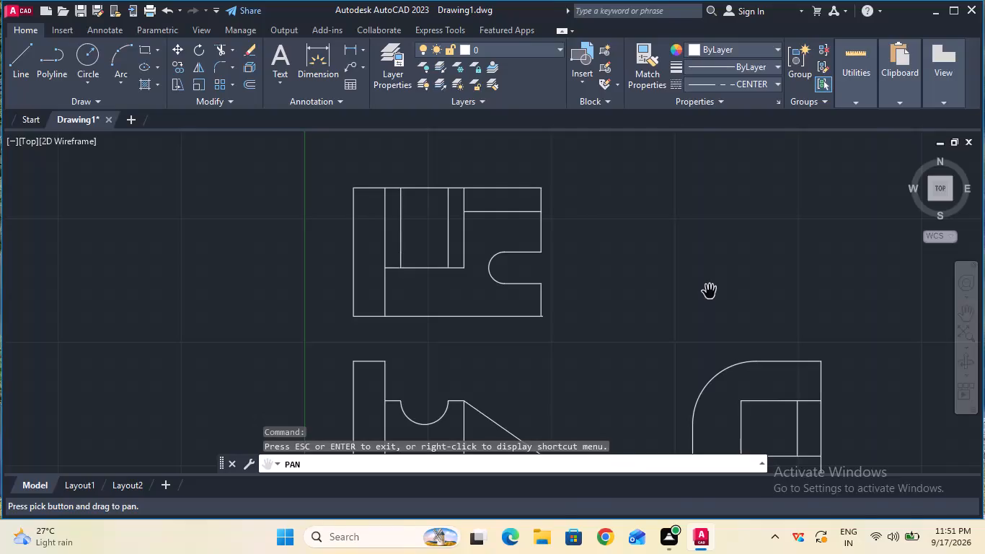
{"action": "key", "text": "Escape"}
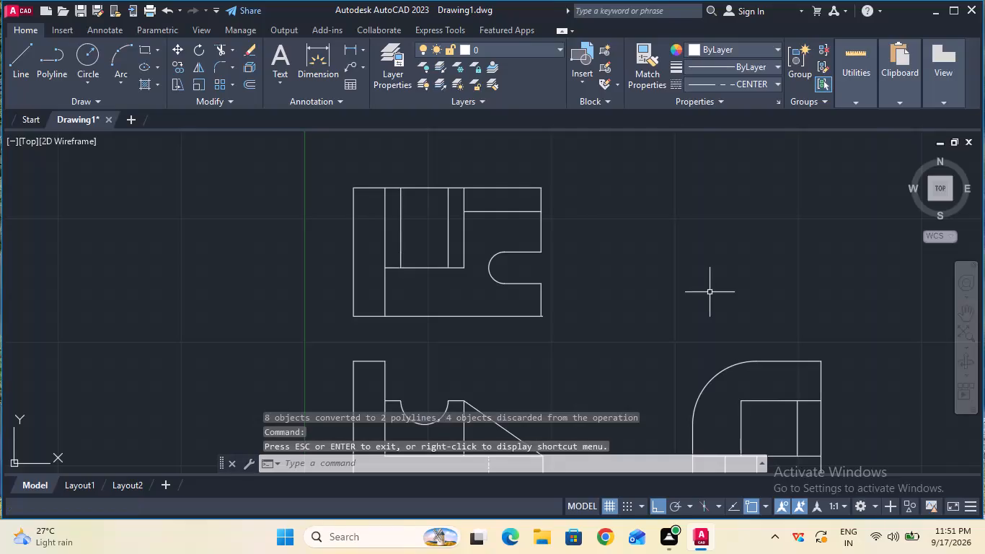
{"action": "left_click", "coordinate": [344, 53]}
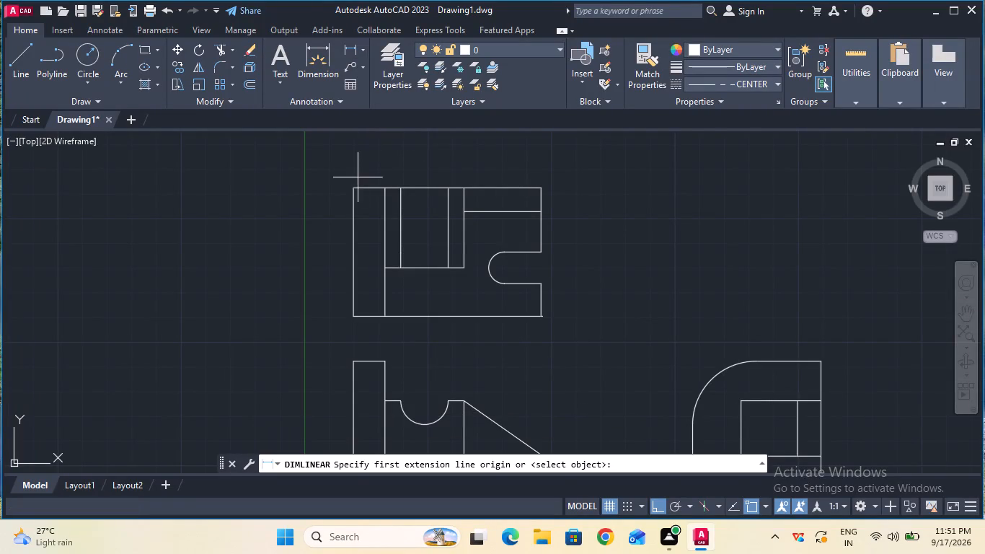
{"action": "left_click", "coordinate": [353, 185]}
{"action": "left_click", "coordinate": [386, 188]}
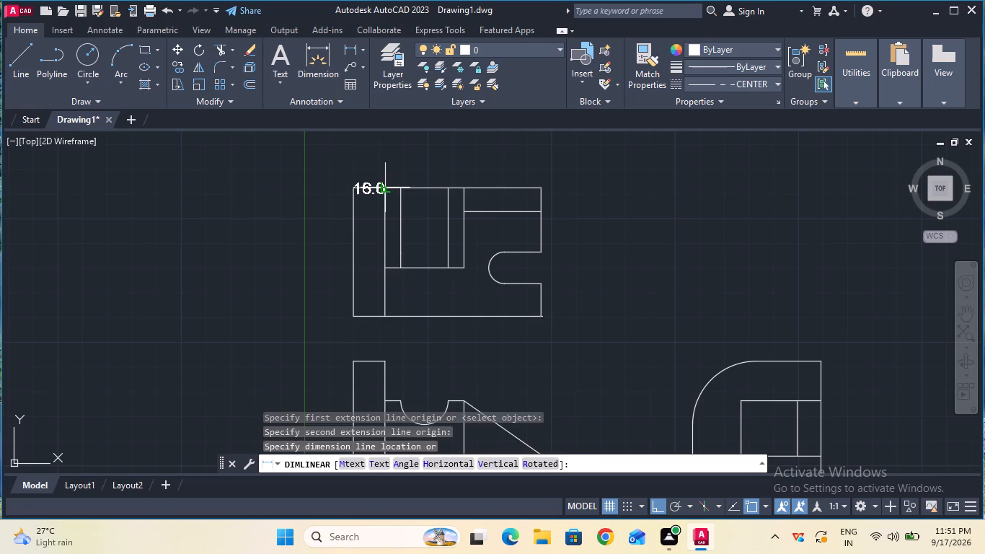
{"action": "left_click", "coordinate": [389, 158]}
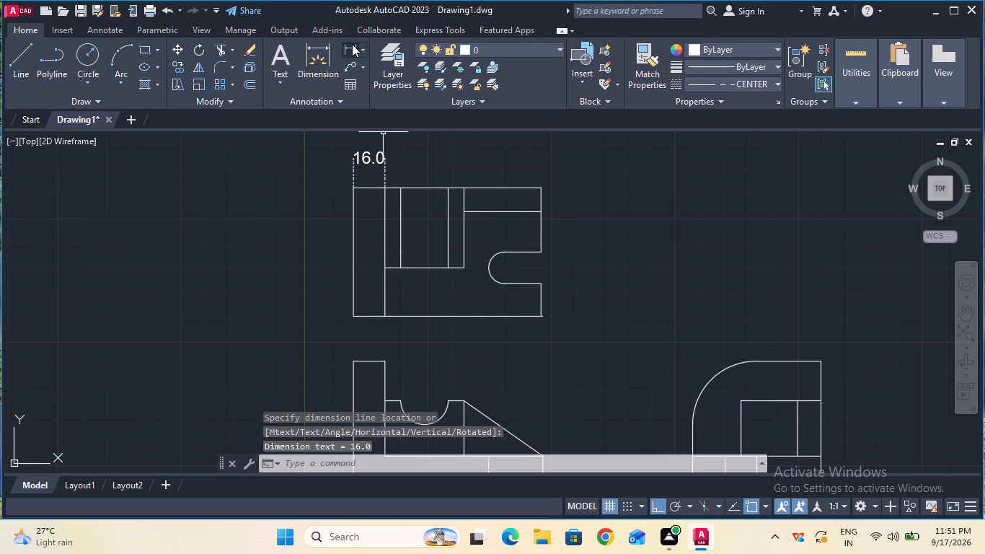
Add a horizontal linear dimension above the top view from the left-hand strip's inner edge to the block's right edge.
{"action": "left_click", "coordinate": [352, 44]}
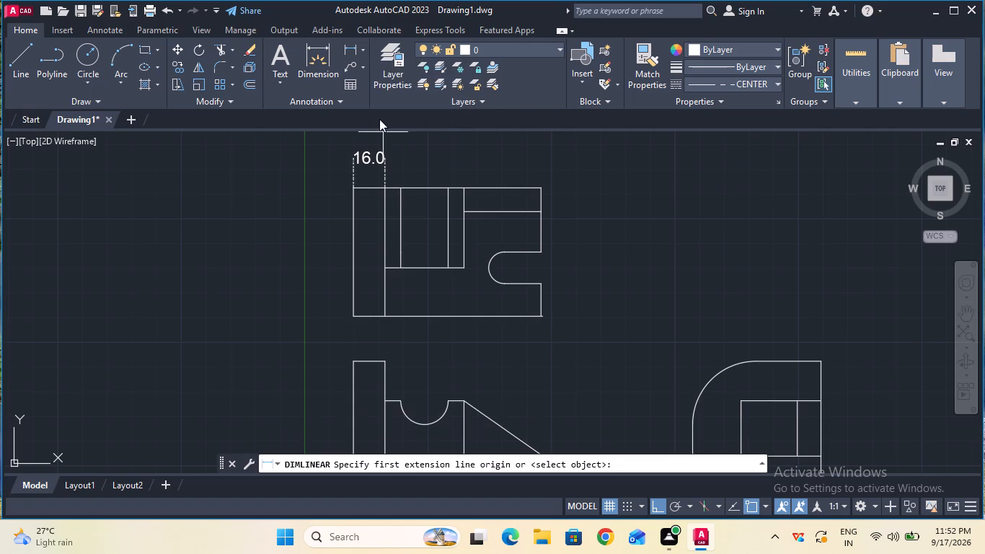
{"action": "left_click", "coordinate": [384, 191]}
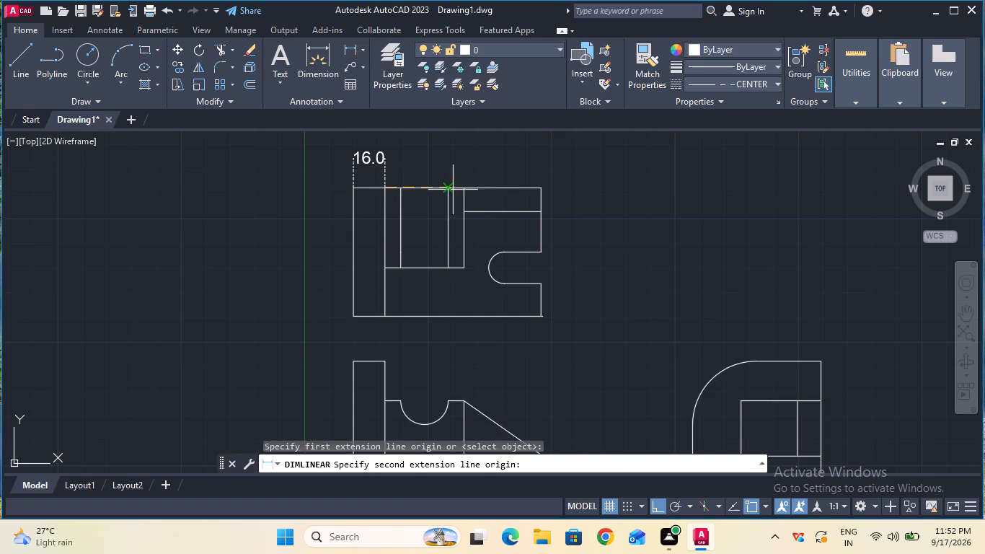
{"action": "left_click", "coordinate": [459, 191]}
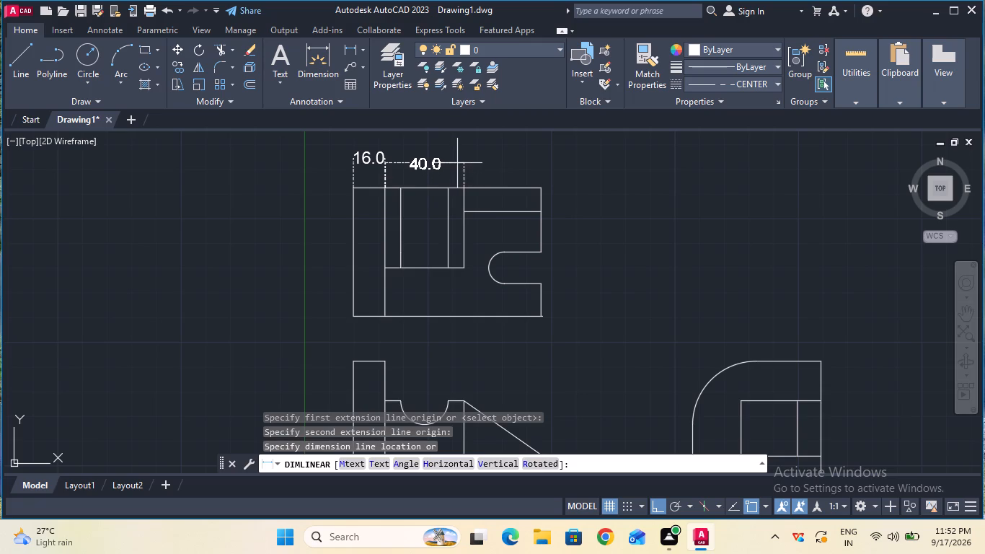
{"action": "left_click", "coordinate": [457, 162]}
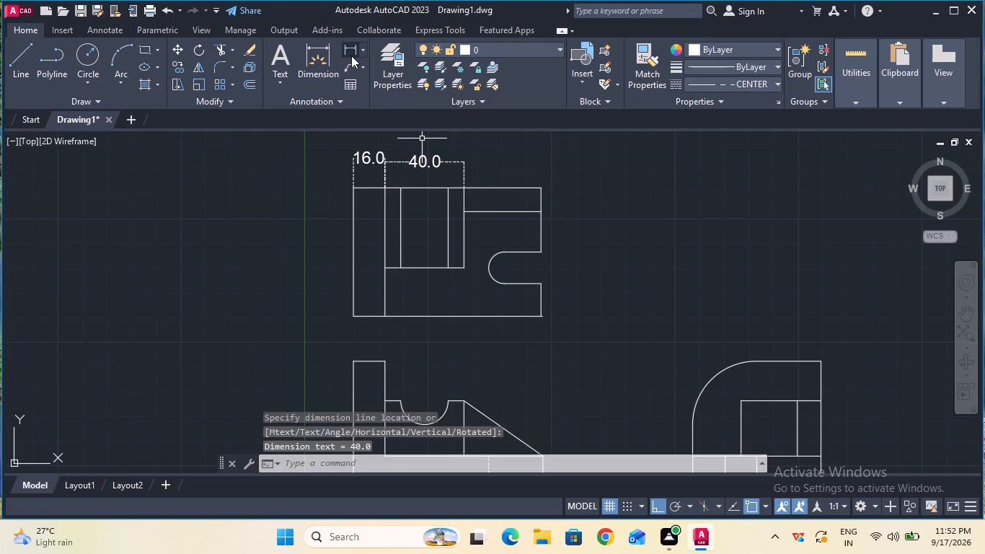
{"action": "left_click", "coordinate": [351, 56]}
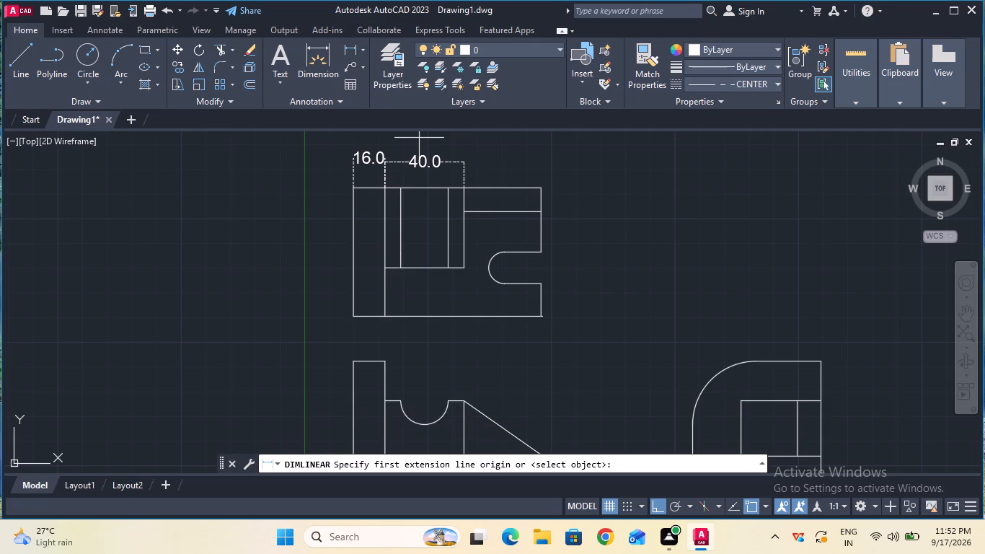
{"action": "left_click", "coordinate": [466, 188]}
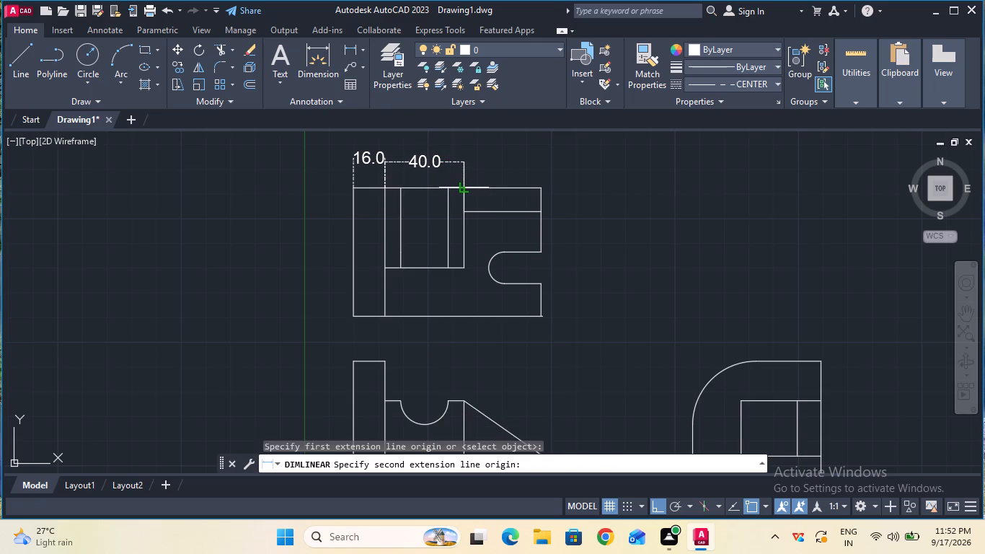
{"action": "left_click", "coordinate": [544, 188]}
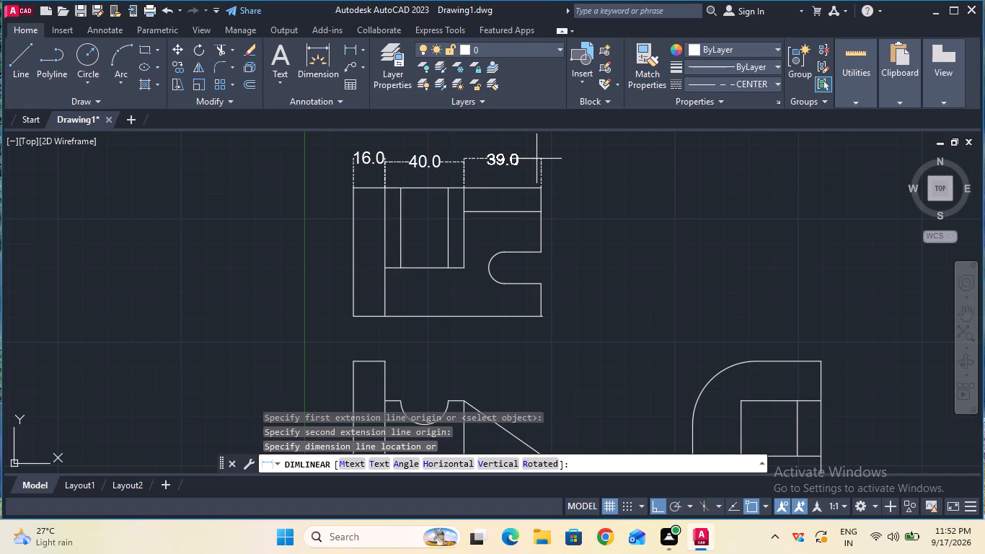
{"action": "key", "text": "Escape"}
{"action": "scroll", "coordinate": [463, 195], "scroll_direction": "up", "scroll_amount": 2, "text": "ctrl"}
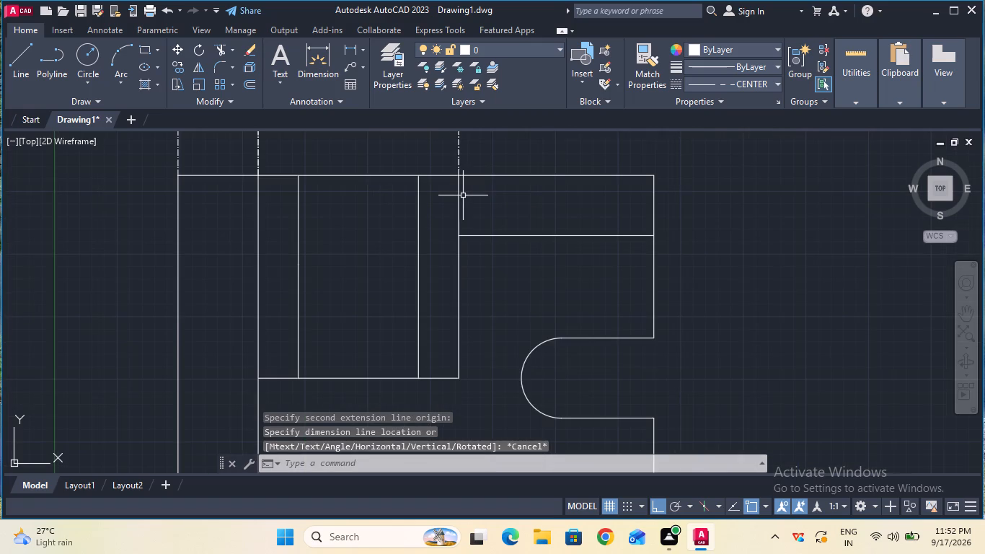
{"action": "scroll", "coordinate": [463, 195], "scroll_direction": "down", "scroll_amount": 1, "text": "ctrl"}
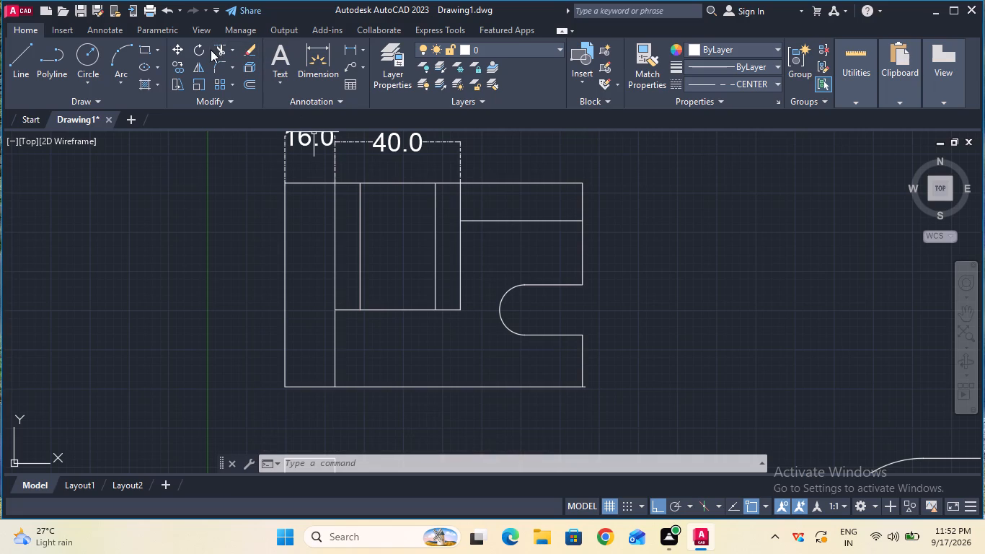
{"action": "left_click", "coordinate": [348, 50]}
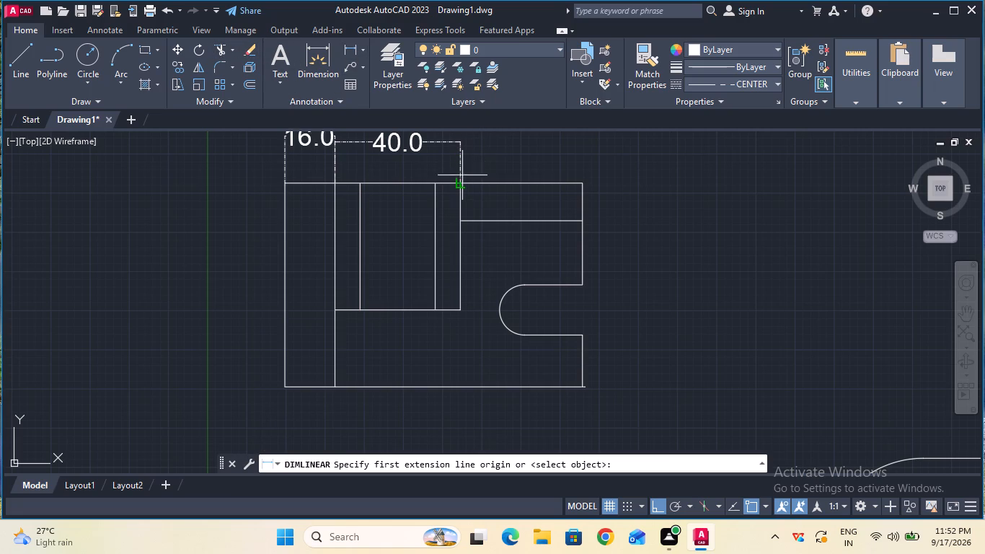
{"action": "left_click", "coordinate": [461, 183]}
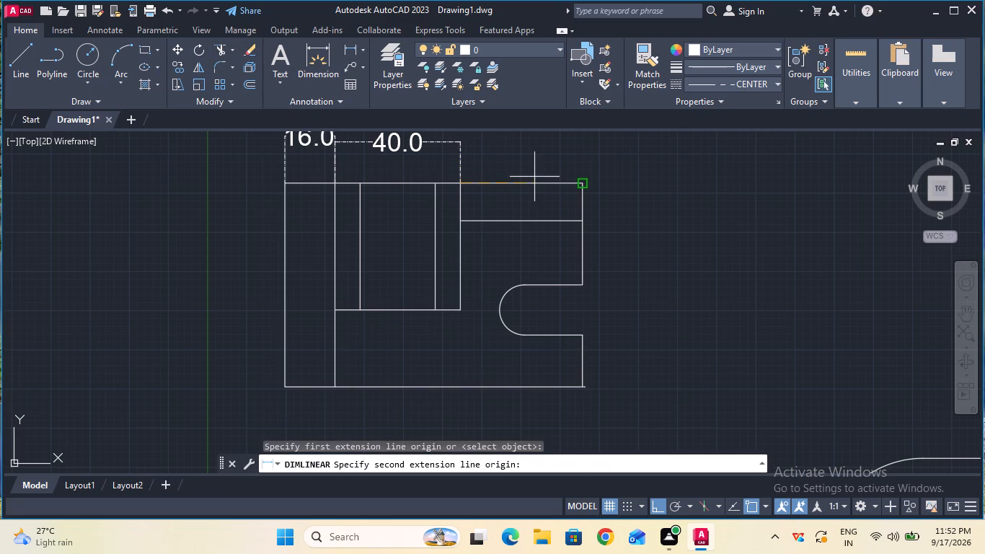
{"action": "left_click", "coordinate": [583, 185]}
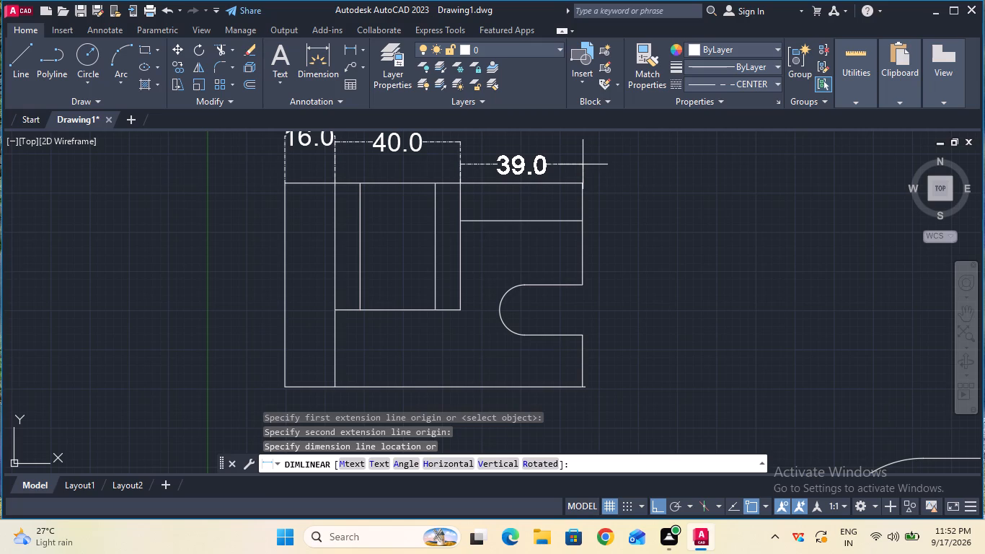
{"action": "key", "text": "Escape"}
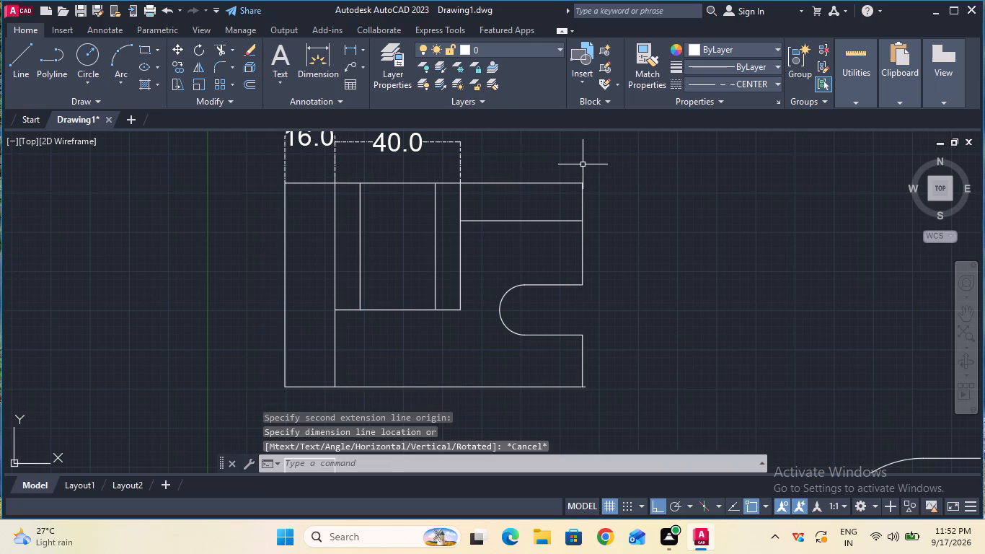
Add a vertical linear dimension on the left side of the top view across its full depth.
{"action": "scroll", "coordinate": [574, 182], "scroll_direction": "down", "scroll_amount": 2, "text": "ctrl"}
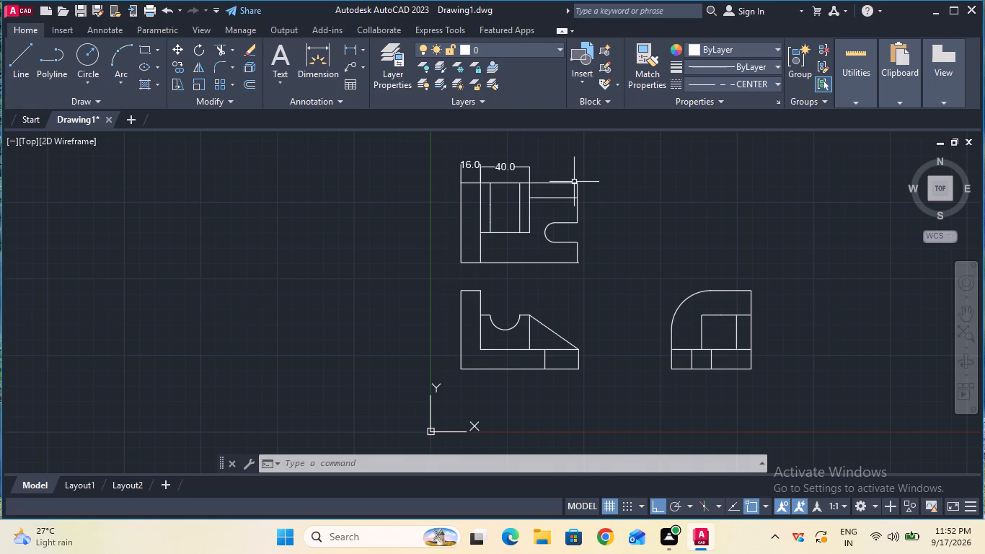
{"action": "left_click", "coordinate": [342, 48]}
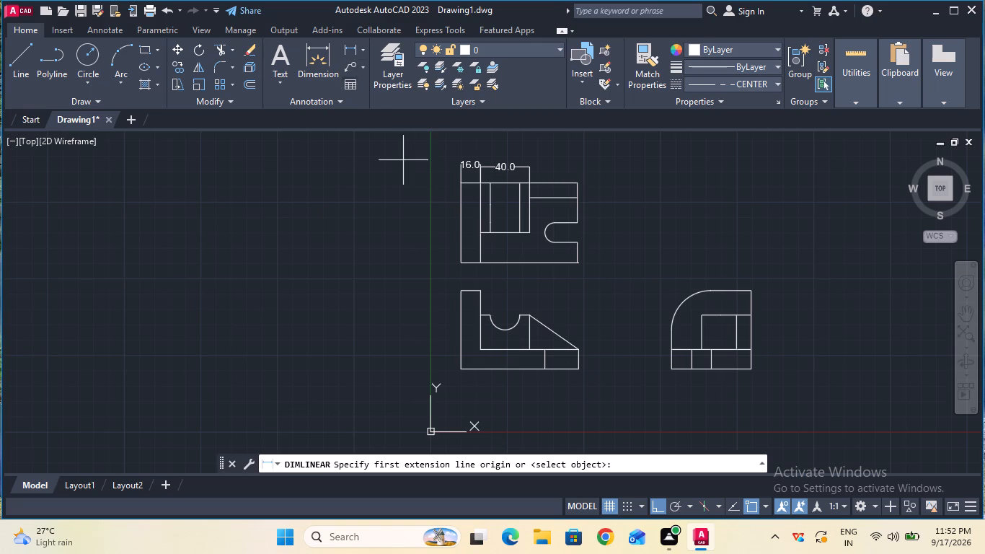
{"action": "left_click", "coordinate": [456, 179]}
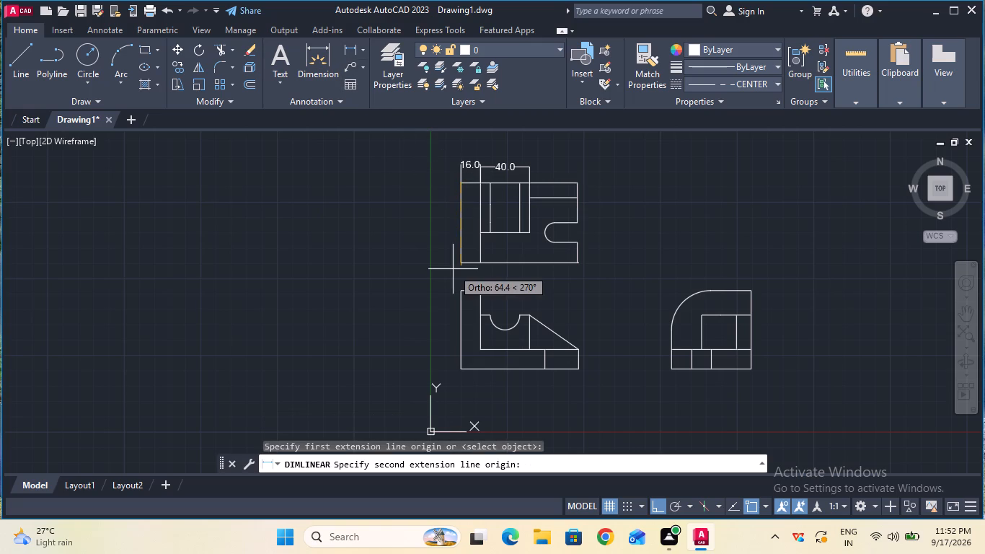
{"action": "left_click", "coordinate": [461, 265]}
{"action": "left_click", "coordinate": [438, 265]}
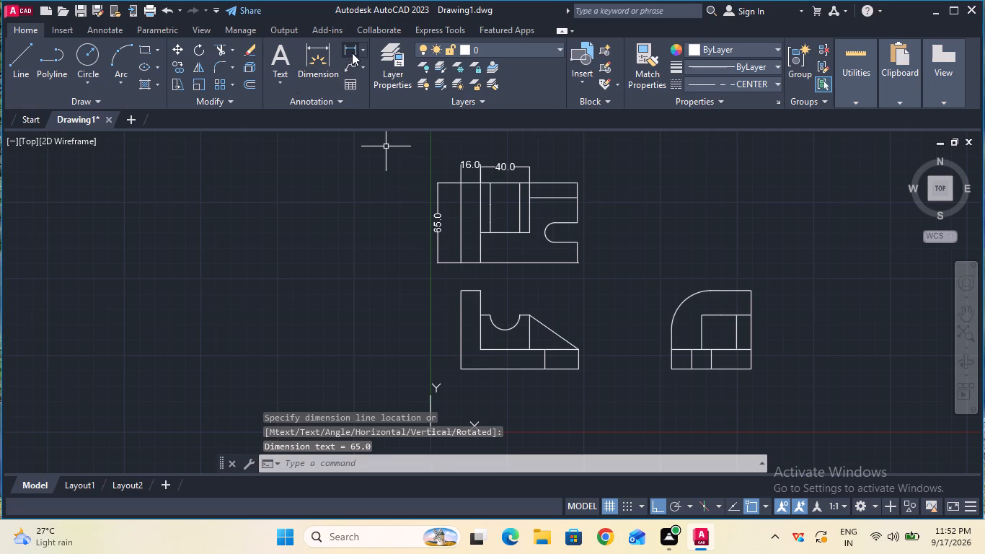
Add a horizontal linear dimension below the top view across its overall width.
{"action": "left_click", "coordinate": [351, 52]}
{"action": "left_click", "coordinate": [459, 264]}
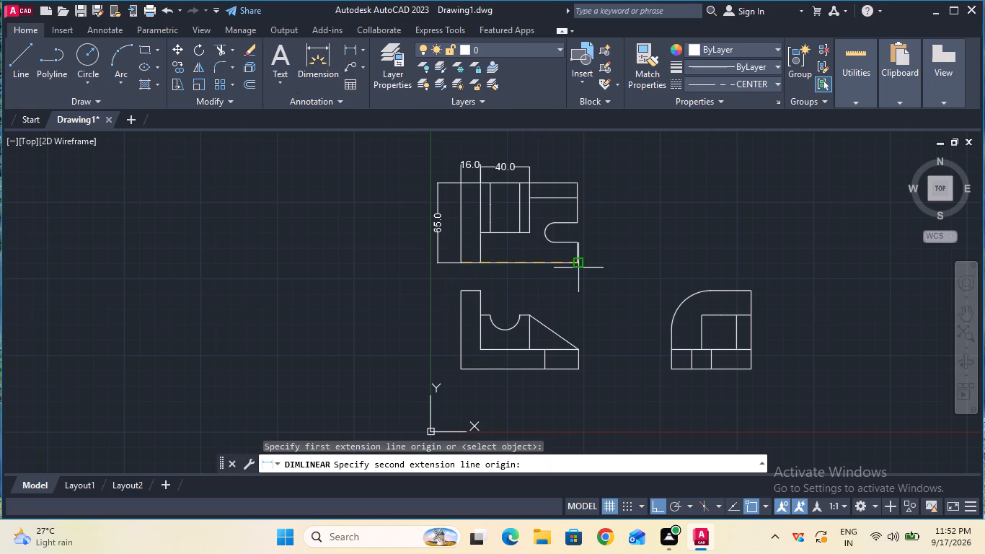
{"action": "left_click", "coordinate": [579, 260]}
{"action": "left_click", "coordinate": [580, 288]}
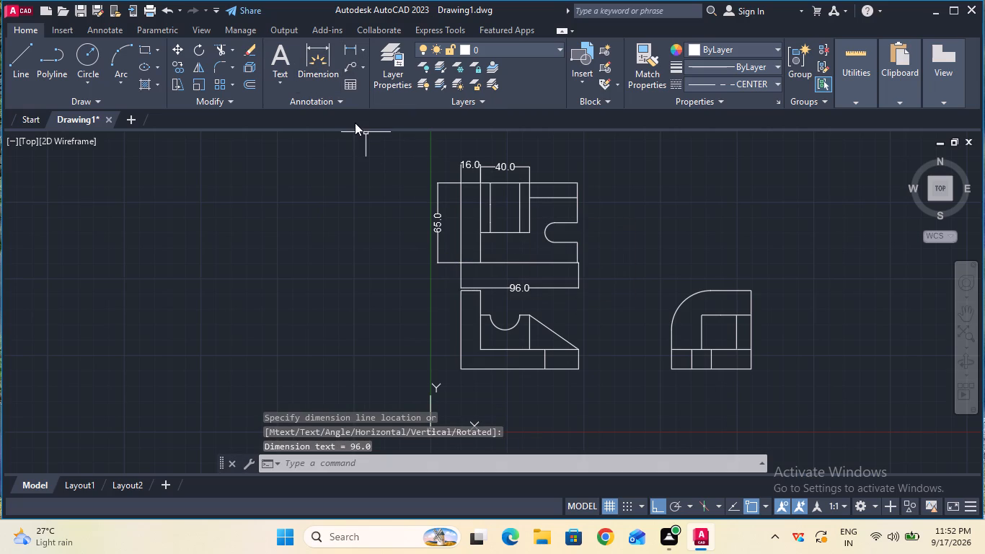
Add a radius dimension to the rounded end of the top view's slot, placing its text just outside the arc.
{"action": "left_click", "coordinate": [361, 43]}
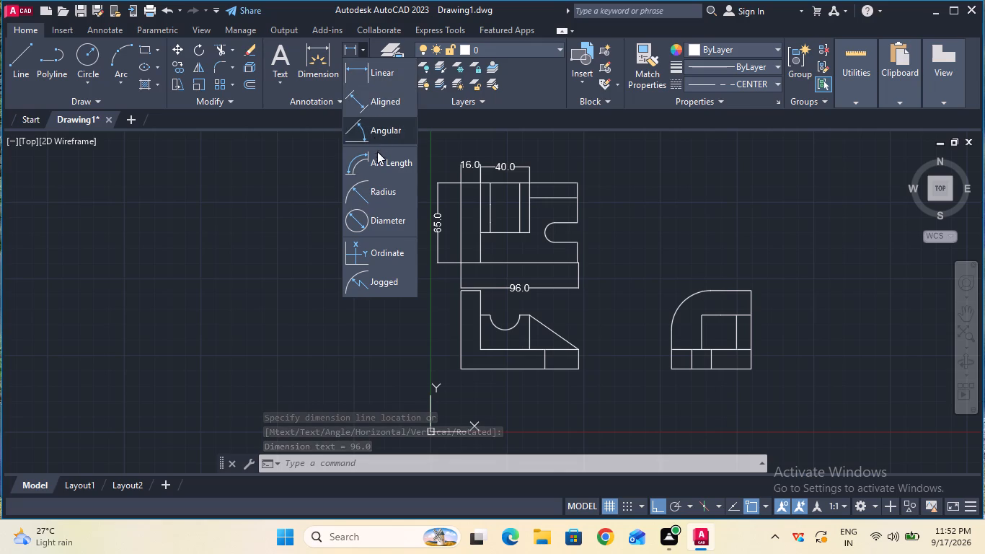
{"action": "left_click", "coordinate": [380, 188]}
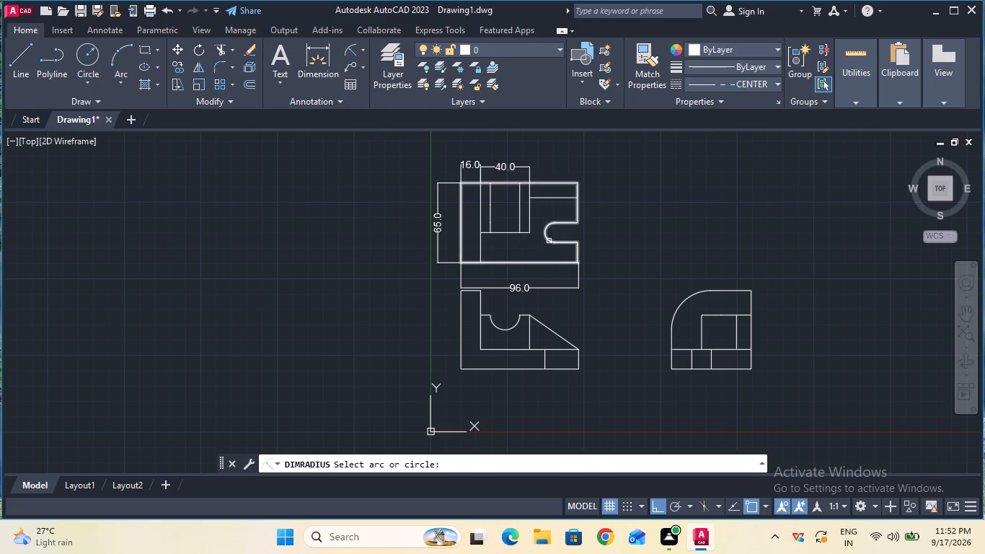
{"action": "left_click", "coordinate": [549, 241]}
{"action": "left_click", "coordinate": [545, 243]}
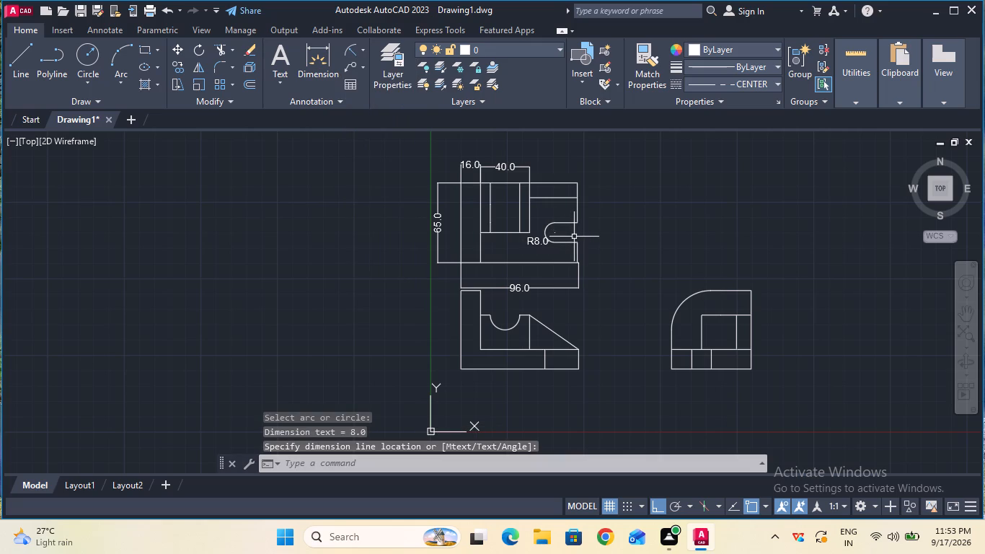
Add a vertical linear dimension to the right of the top view from its top edge to the horizontal line below it.
{"action": "left_click", "coordinate": [361, 51]}
{"action": "left_click", "coordinate": [365, 70]}
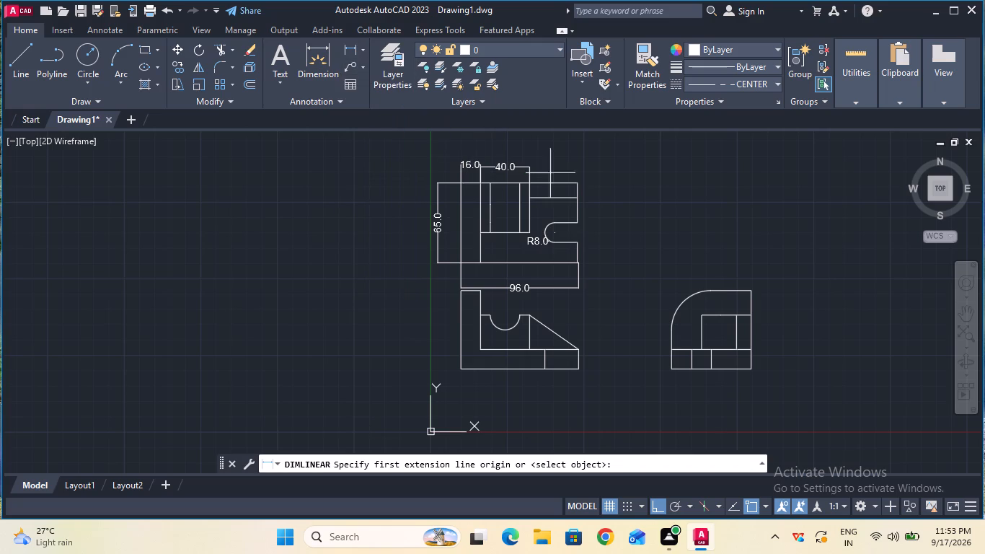
{"action": "left_click", "coordinate": [578, 186]}
{"action": "left_click", "coordinate": [577, 200]}
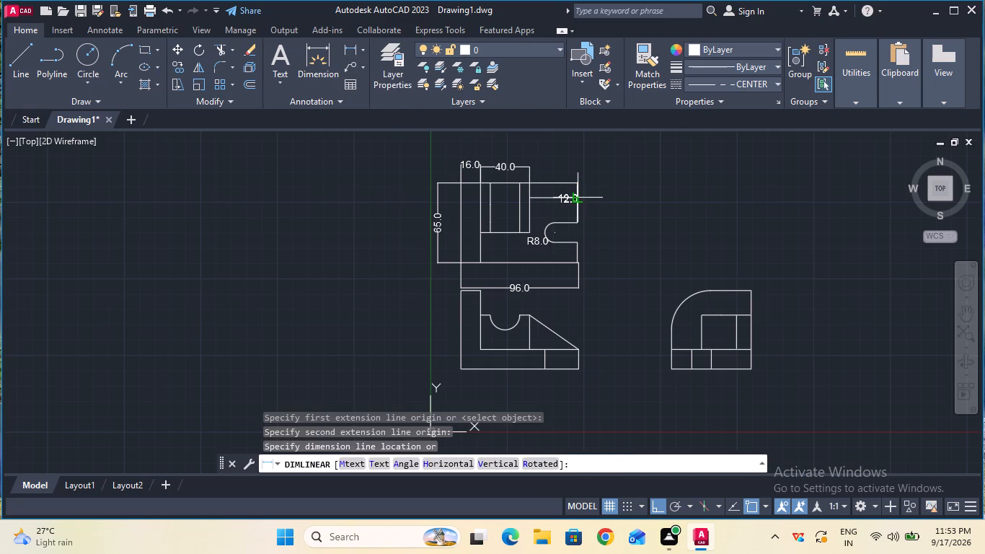
{"action": "left_click", "coordinate": [606, 198]}
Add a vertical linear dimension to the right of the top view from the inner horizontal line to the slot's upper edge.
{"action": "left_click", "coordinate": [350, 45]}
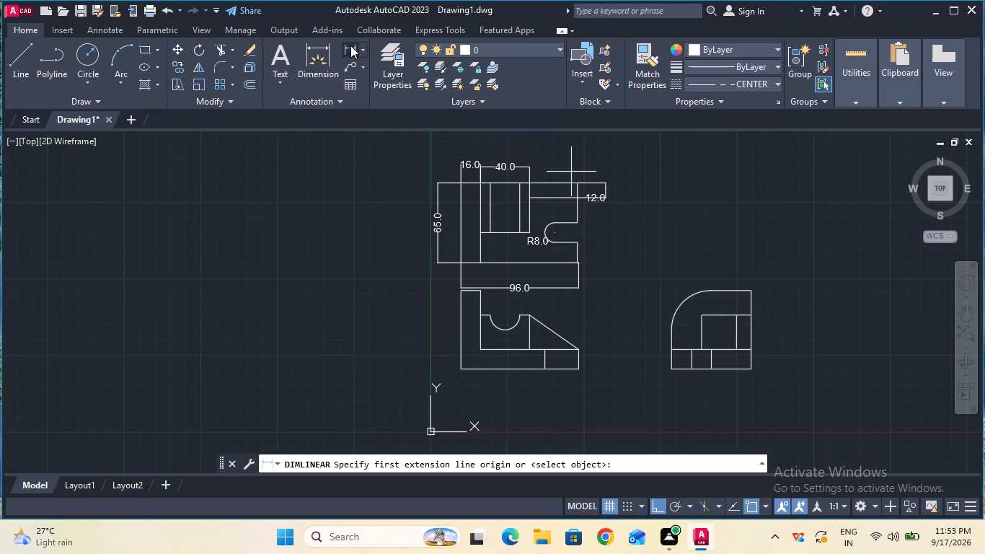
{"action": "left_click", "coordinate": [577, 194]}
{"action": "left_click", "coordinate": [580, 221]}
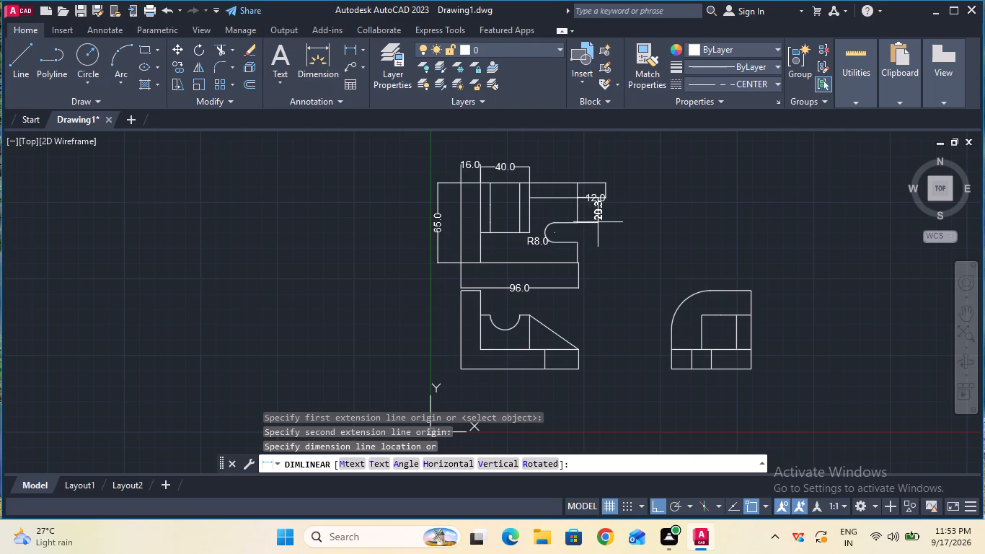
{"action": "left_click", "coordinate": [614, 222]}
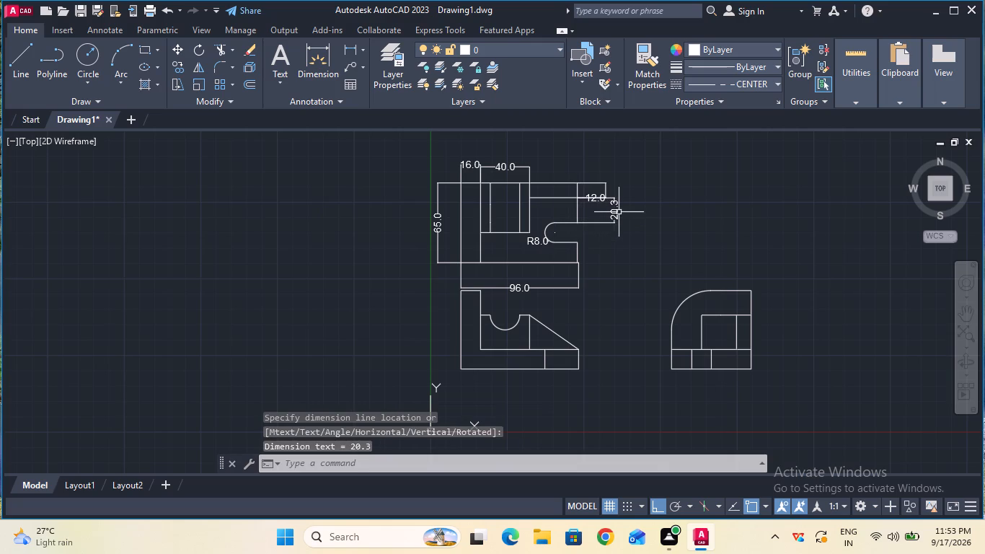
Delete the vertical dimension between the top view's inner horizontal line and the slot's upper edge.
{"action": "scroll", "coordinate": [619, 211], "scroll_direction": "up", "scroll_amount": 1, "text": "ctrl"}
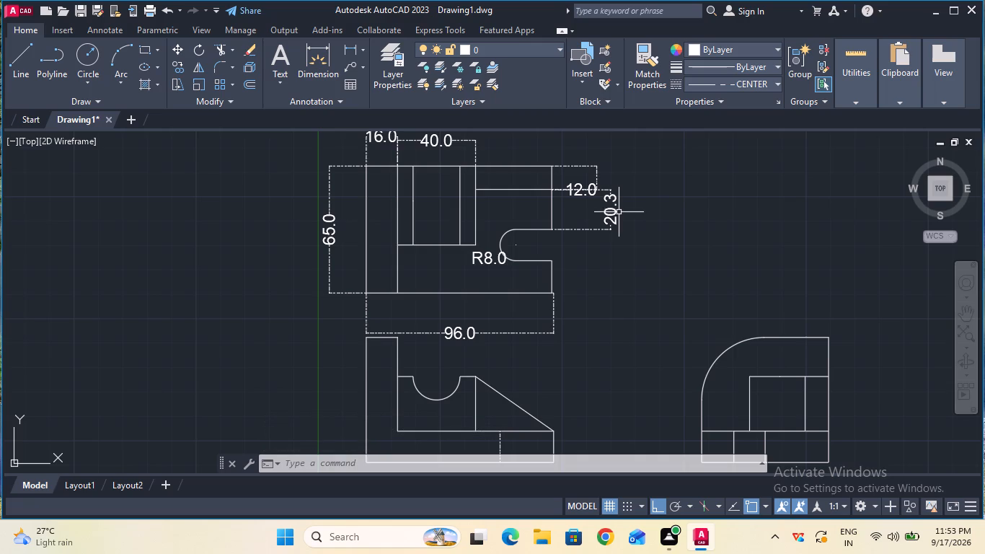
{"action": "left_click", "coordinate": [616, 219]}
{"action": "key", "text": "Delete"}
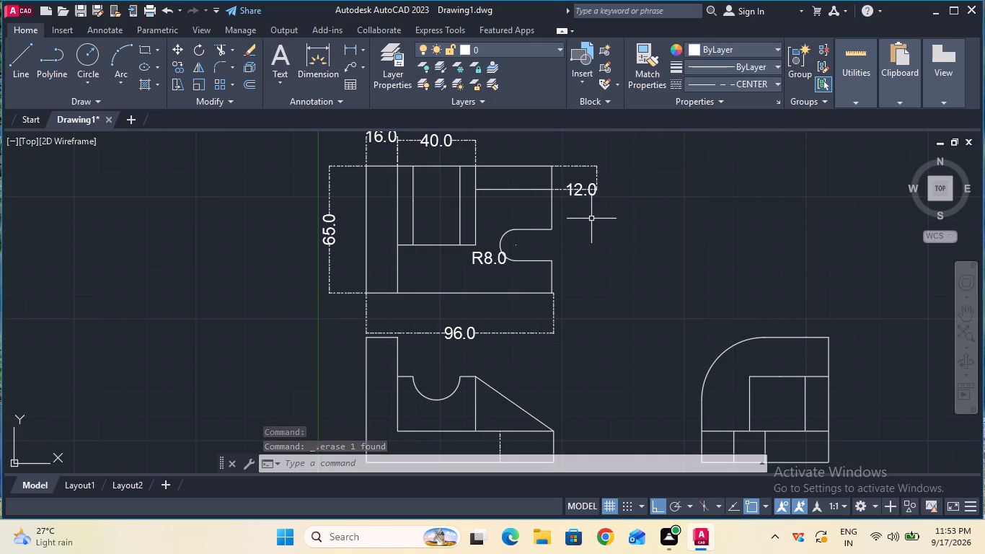
Add a vertical linear dimension to the right of the top view from the slot's lower edge to the block's bottom edge.
{"action": "left_click", "coordinate": [343, 50]}
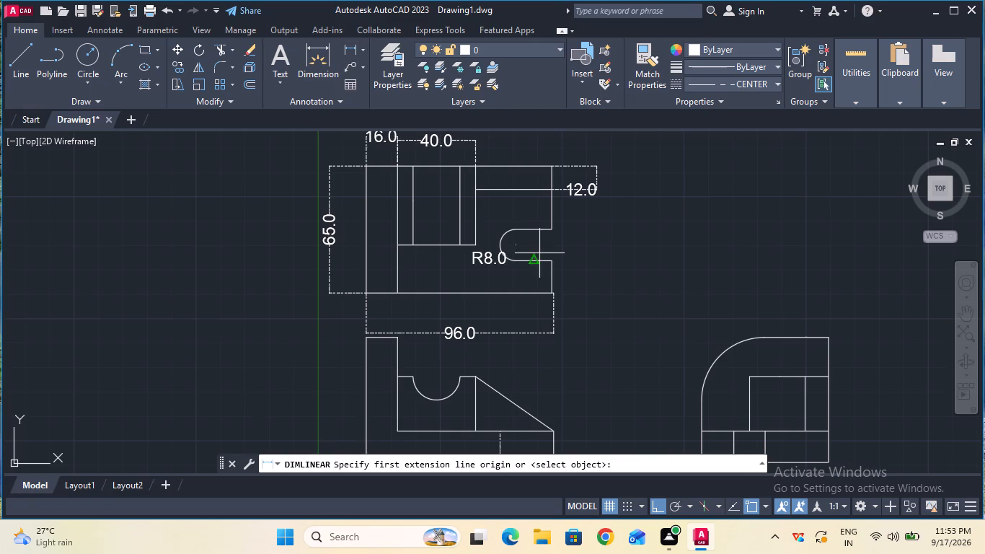
{"action": "left_click", "coordinate": [550, 265]}
{"action": "left_click", "coordinate": [552, 293]}
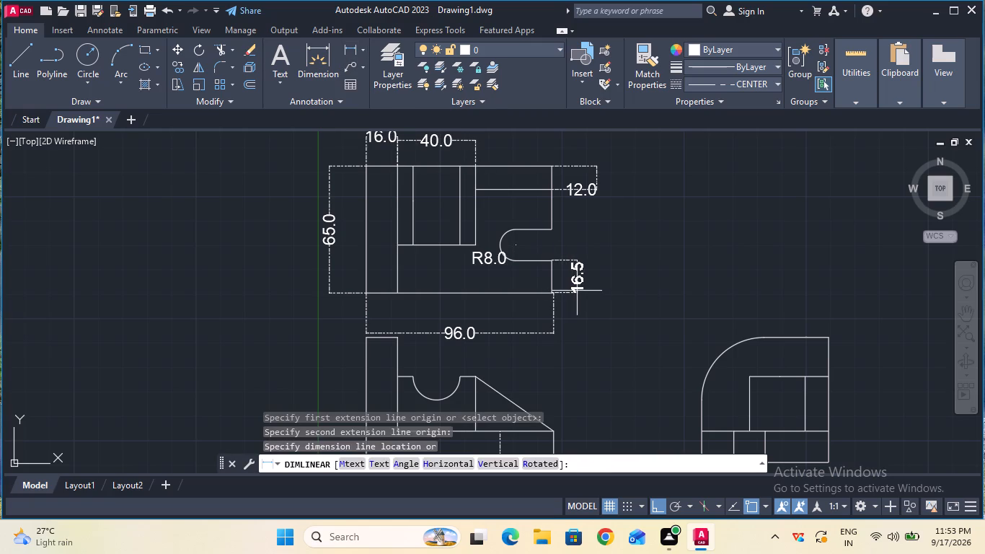
{"action": "left_click", "coordinate": [578, 291]}
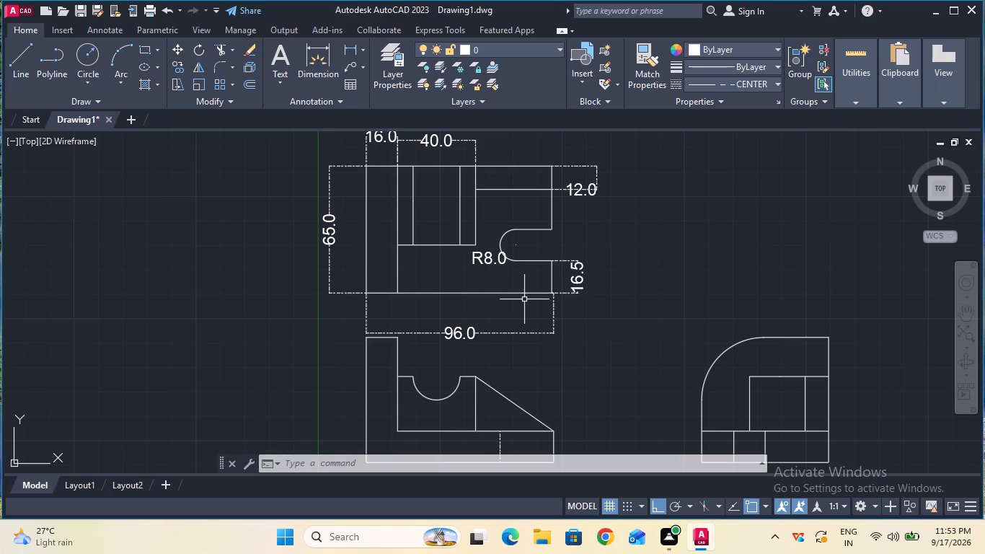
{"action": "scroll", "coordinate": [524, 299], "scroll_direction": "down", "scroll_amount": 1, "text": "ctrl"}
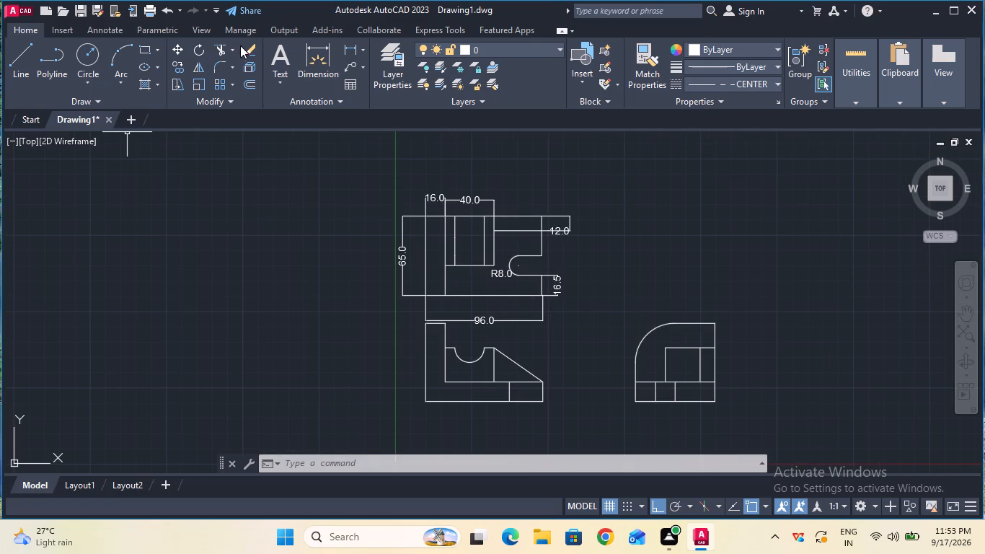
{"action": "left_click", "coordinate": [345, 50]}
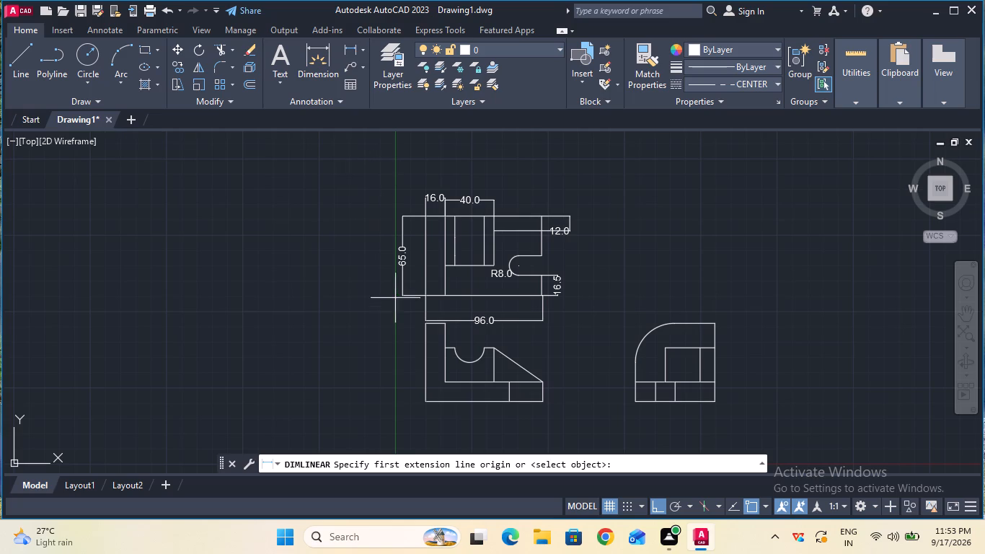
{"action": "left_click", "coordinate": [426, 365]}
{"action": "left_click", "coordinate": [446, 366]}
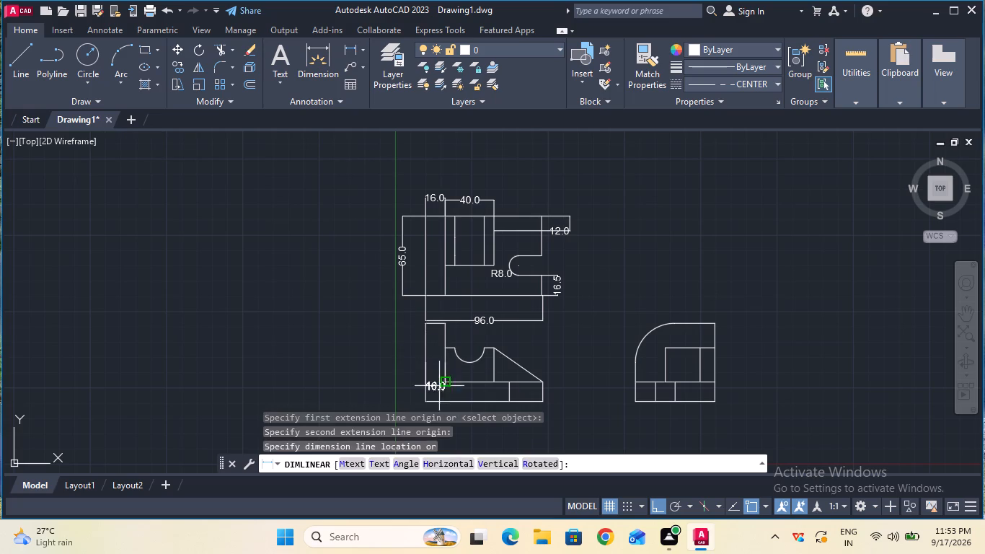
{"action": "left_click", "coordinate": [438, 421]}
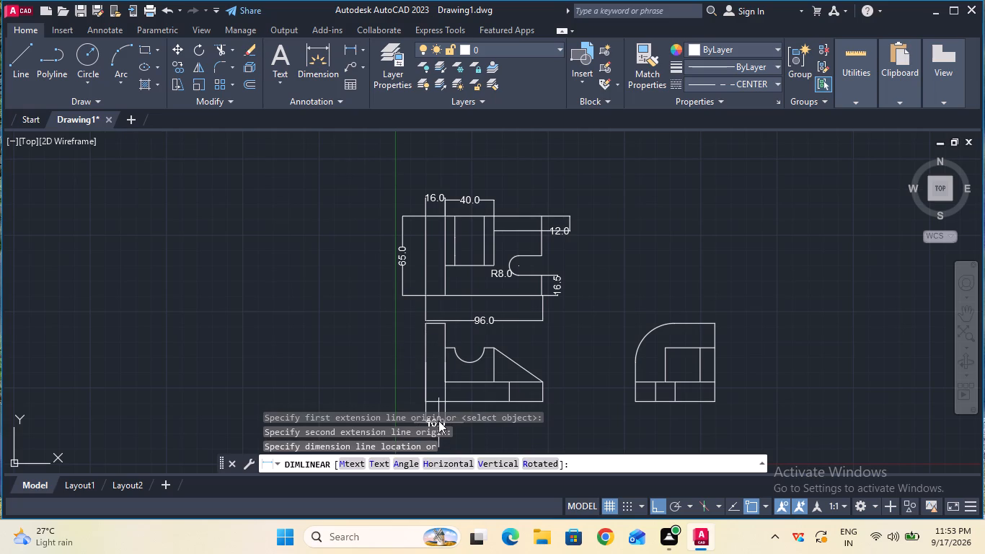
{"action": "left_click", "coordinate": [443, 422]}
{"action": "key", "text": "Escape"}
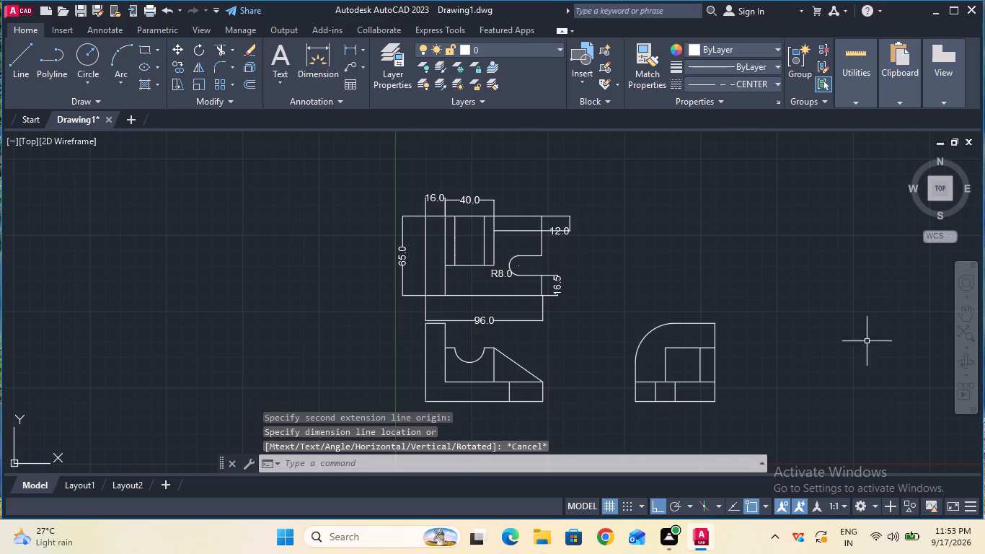
Add a horizontal linear dimension below the front view across the width of its left-hand upright.
{"action": "left_click", "coordinate": [958, 315]}
{"action": "left_click_drag", "start_coordinate": [809, 332], "coordinate": [799, 273]}
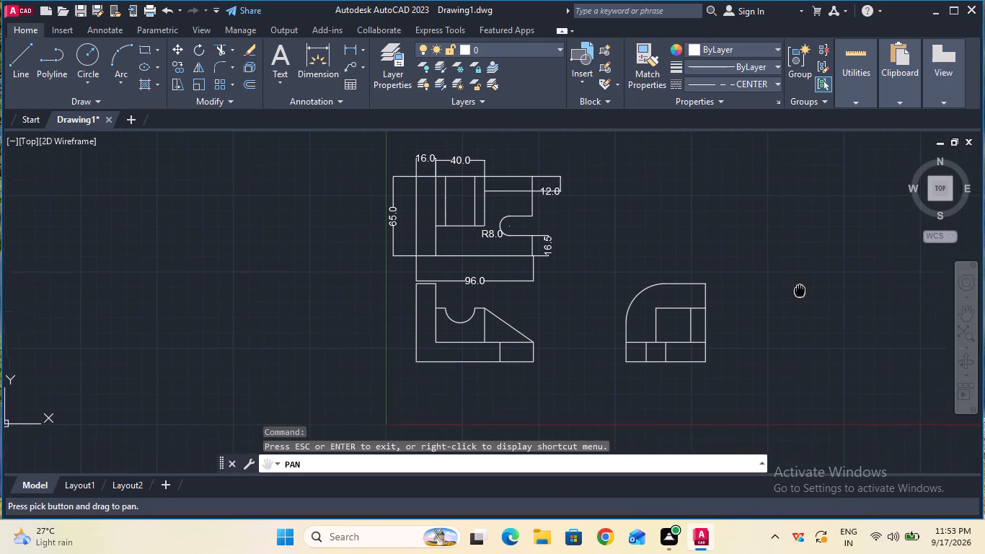
{"action": "left_click_drag", "start_coordinate": [799, 273], "coordinate": [800, 252]}
{"action": "key", "text": "Escape"}
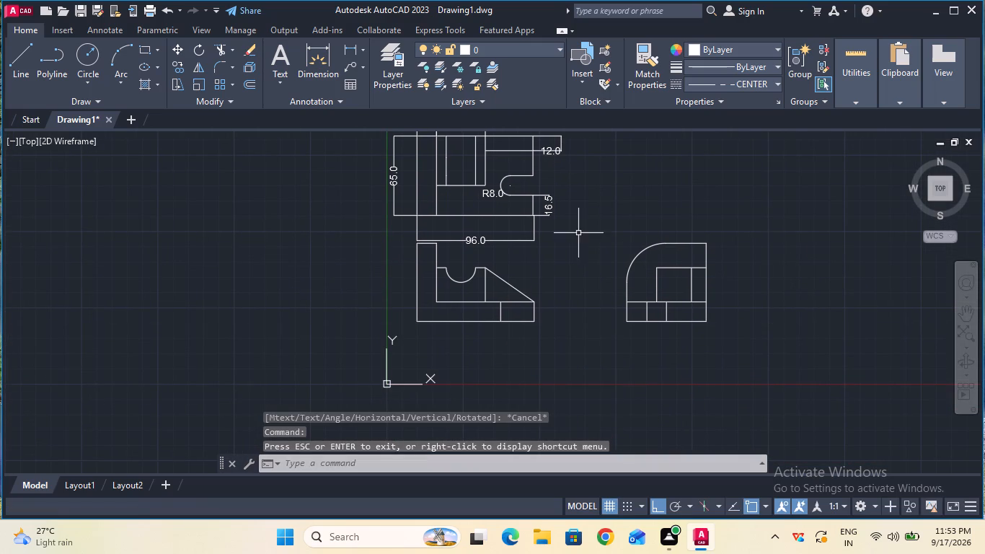
{"action": "left_click", "coordinate": [350, 47]}
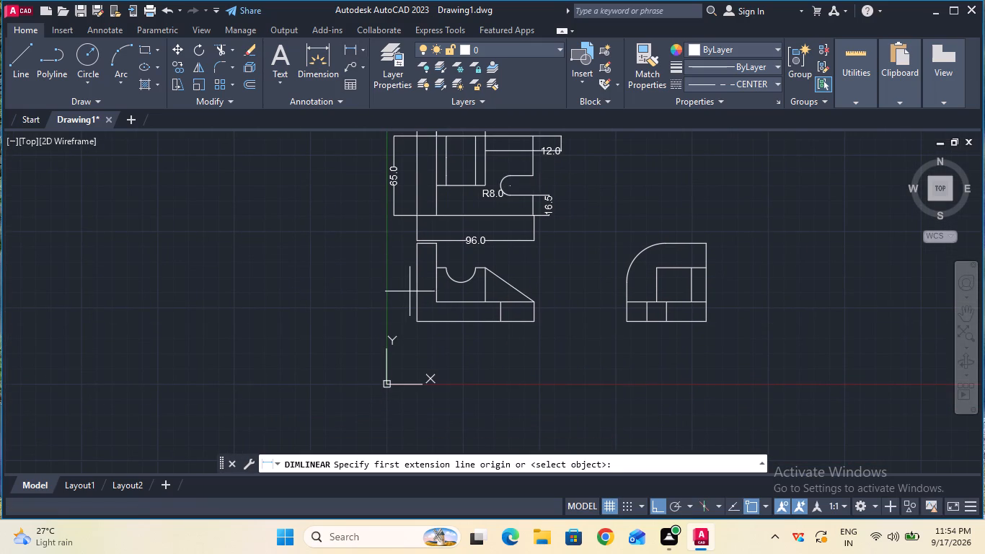
{"action": "left_click", "coordinate": [415, 282]}
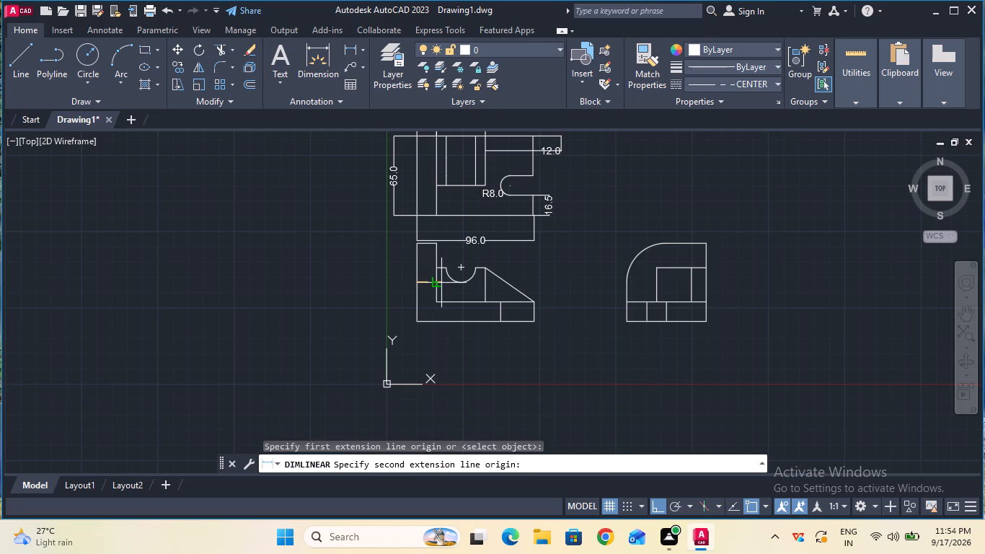
{"action": "left_click", "coordinate": [439, 283]}
{"action": "left_click", "coordinate": [447, 344]}
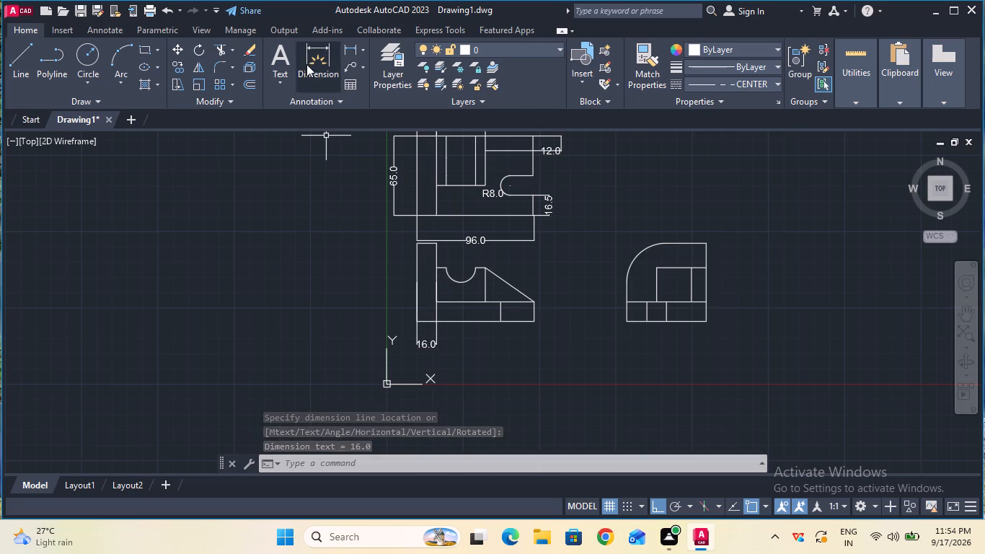
Add a vertical linear dimension to the left of the front view for the upright's full height.
{"action": "left_click", "coordinate": [346, 45]}
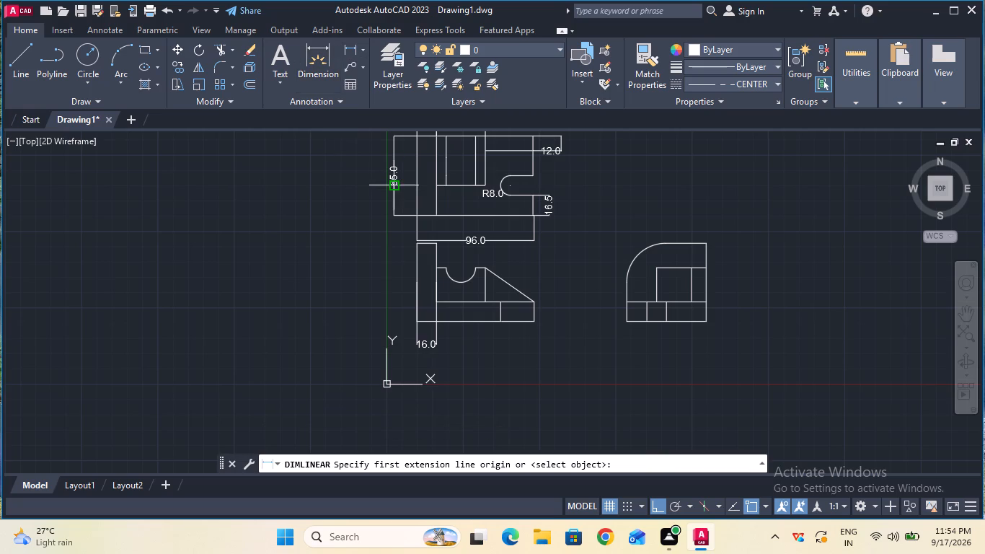
{"action": "left_click", "coordinate": [415, 247]}
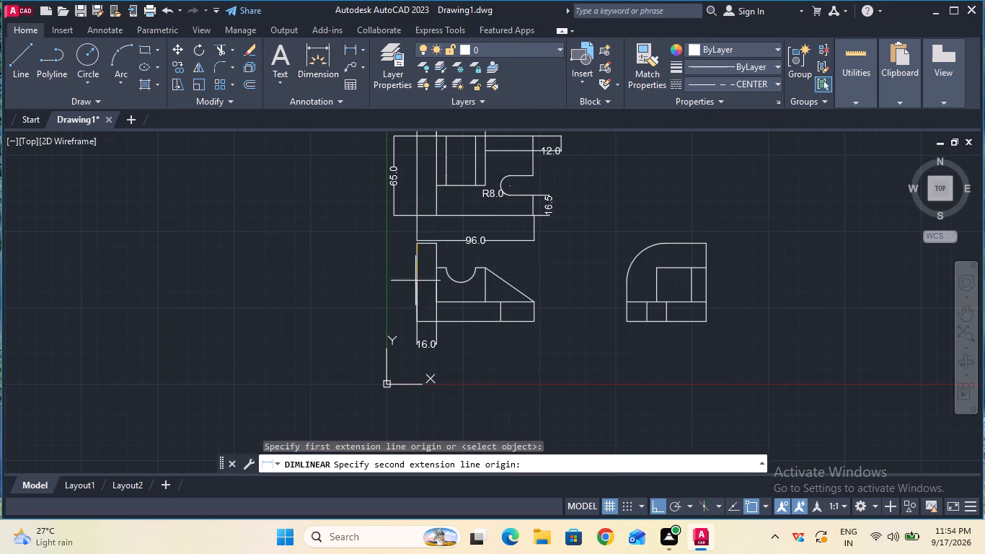
{"action": "left_click", "coordinate": [418, 320]}
{"action": "left_click", "coordinate": [407, 320]}
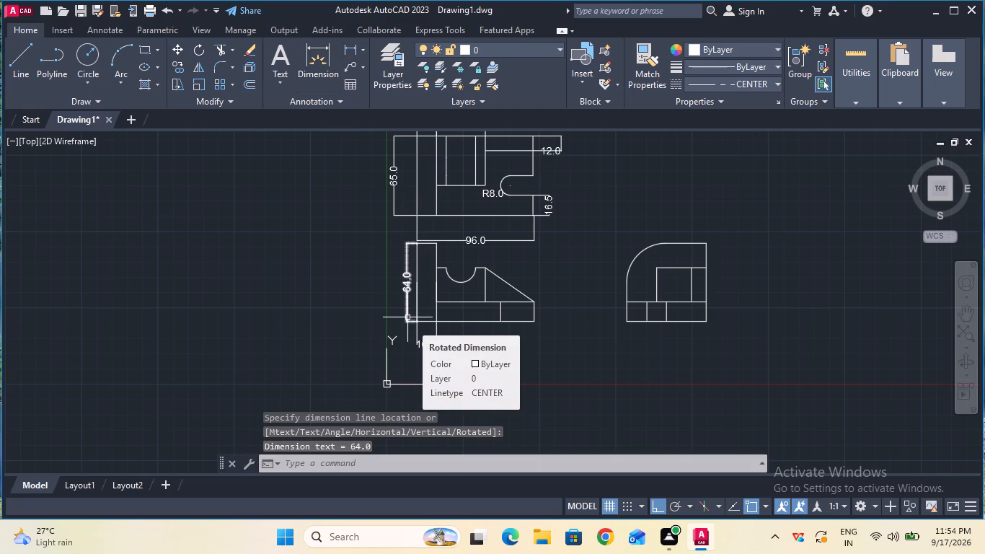
Add a radius dimension to the semicircular notch in the front view, with its text beside the arc.
{"action": "left_click", "coordinate": [362, 50]}
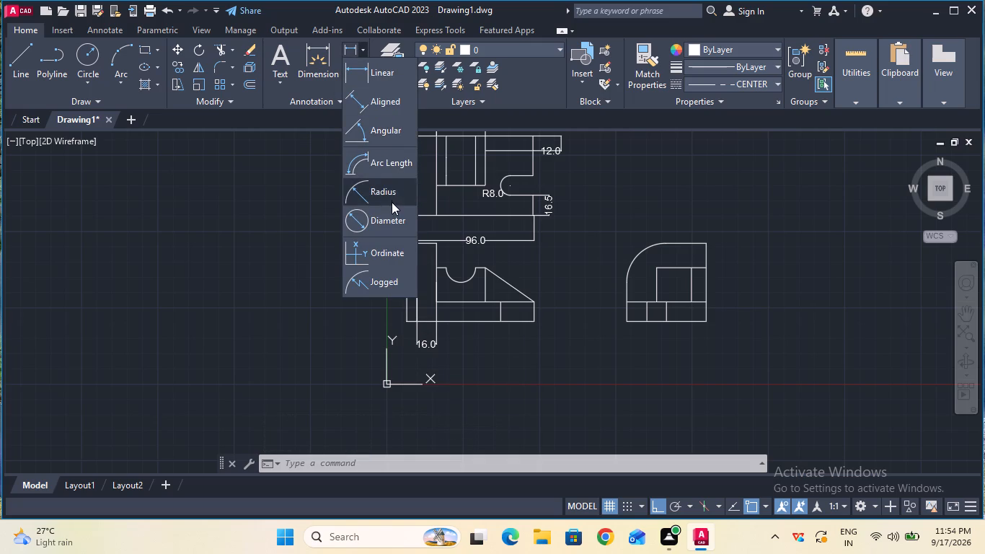
{"action": "left_click", "coordinate": [391, 193]}
{"action": "left_click", "coordinate": [465, 283]}
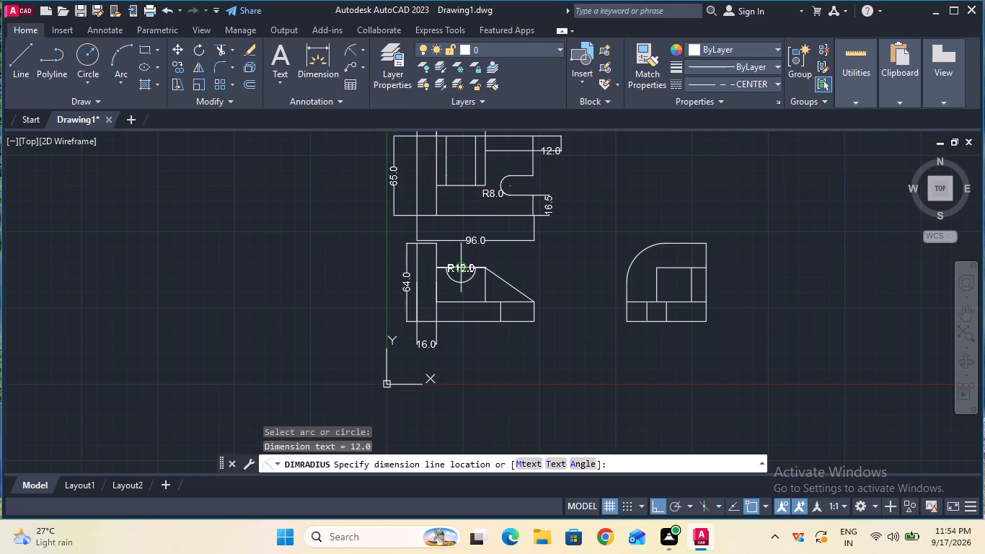
{"action": "left_click", "coordinate": [461, 280]}
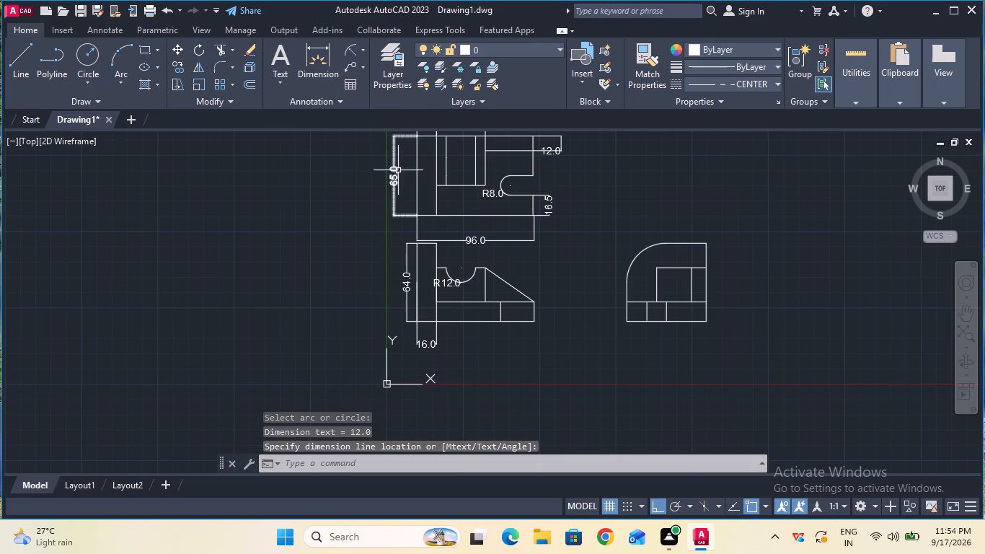
Add a horizontal linear dimension above the front view's short top edge between the notch and the slope.
{"action": "left_click", "coordinate": [361, 45]}
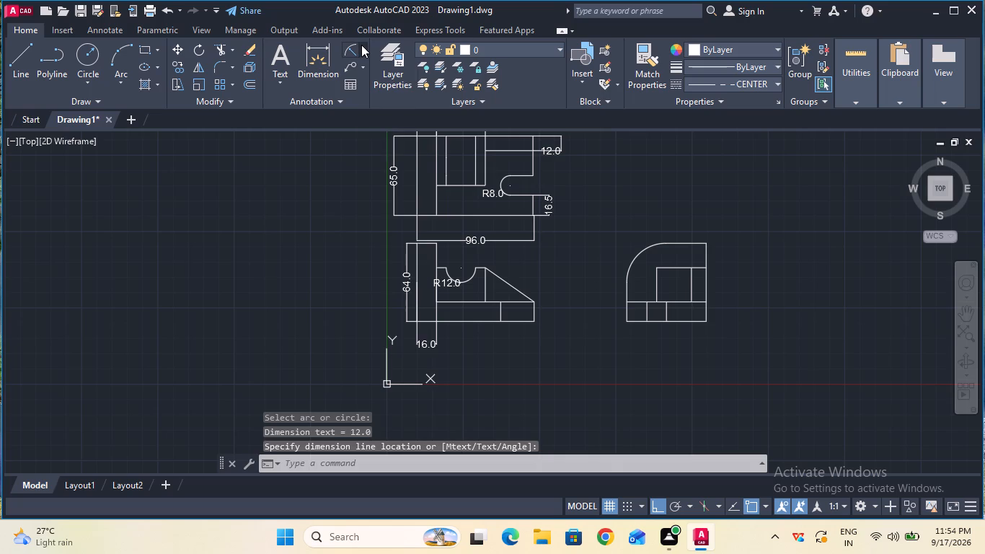
{"action": "left_click", "coordinate": [372, 78]}
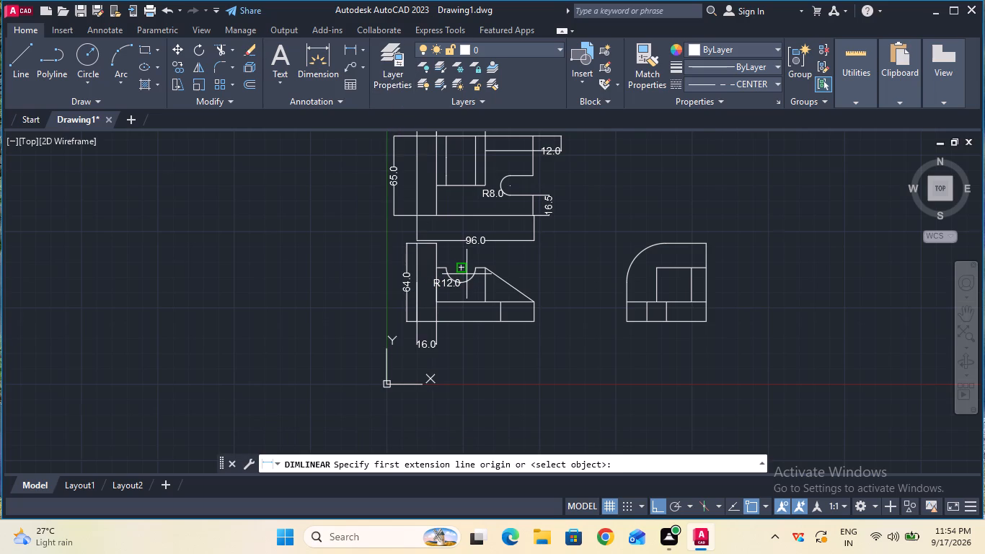
{"action": "left_click", "coordinate": [473, 271]}
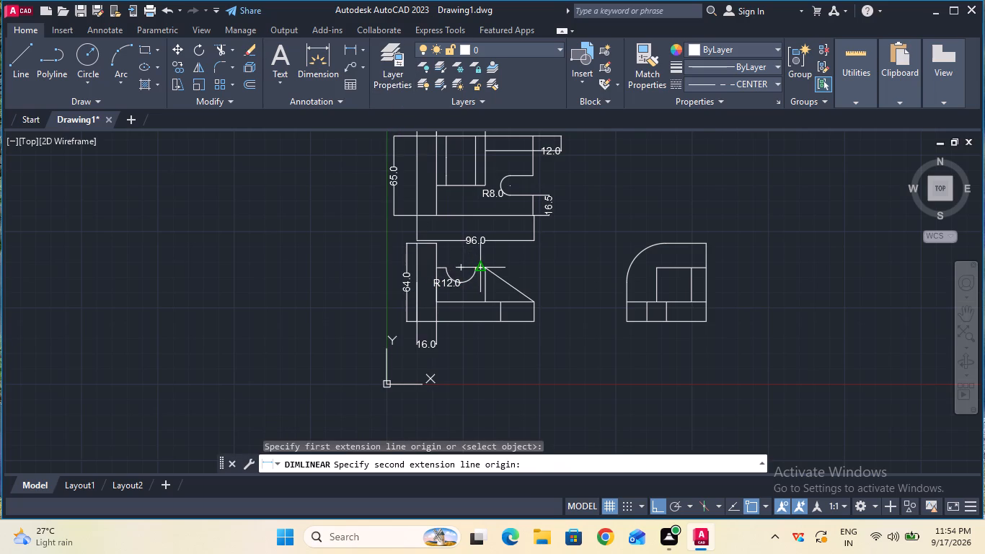
{"action": "left_click", "coordinate": [490, 271]}
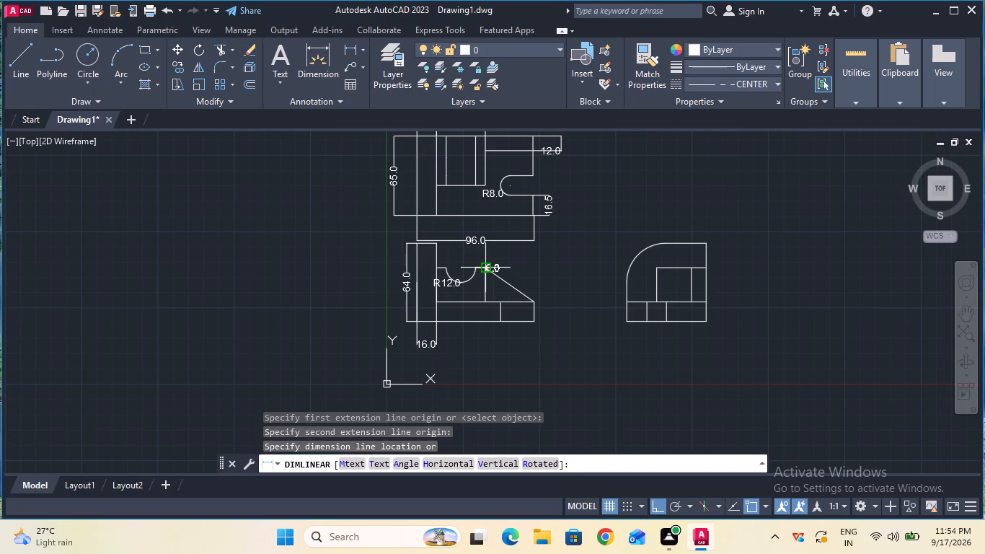
{"action": "left_click", "coordinate": [490, 259]}
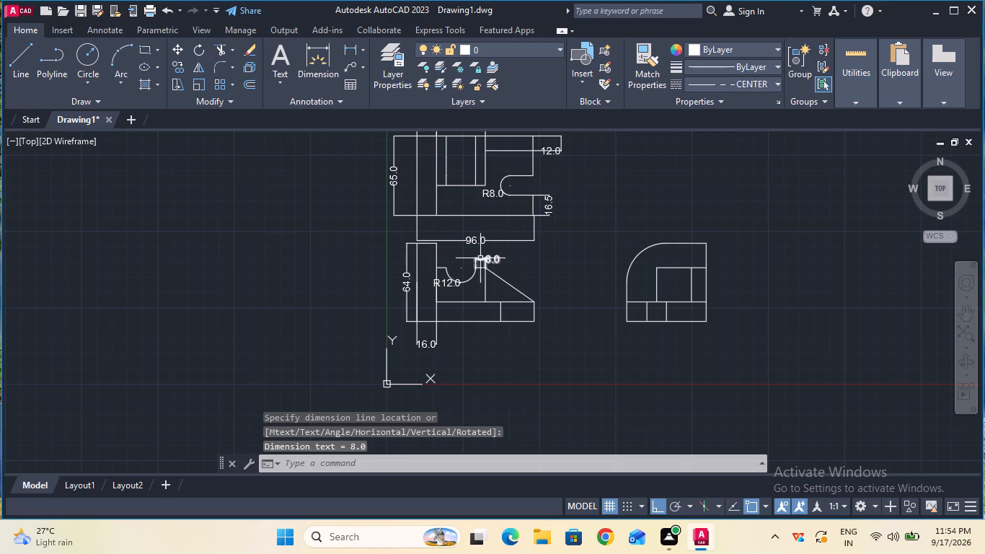
Add a horizontal linear dimension over the front view's sloped portion, from the inner vertical line to the base's right edge.
{"action": "left_click", "coordinate": [348, 57]}
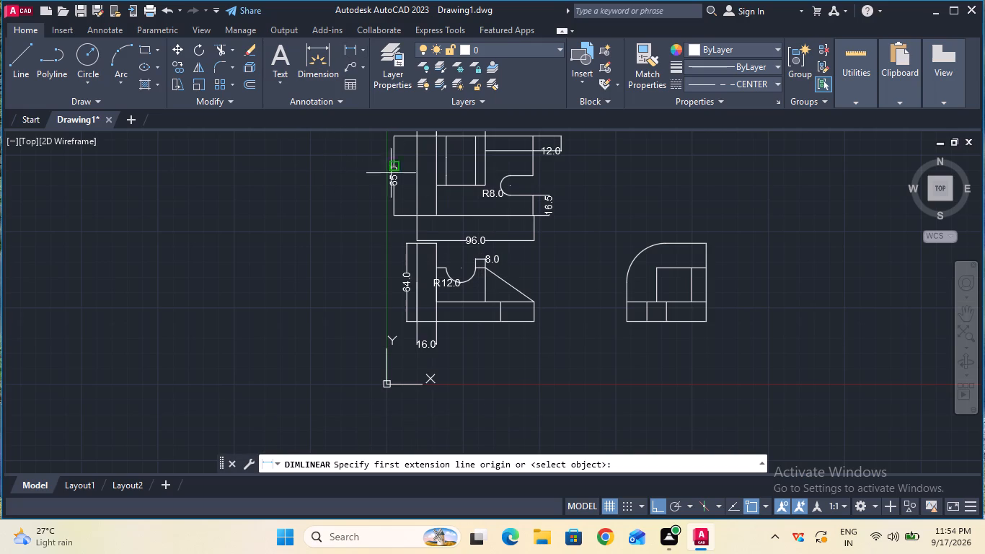
{"action": "left_click", "coordinate": [485, 298]}
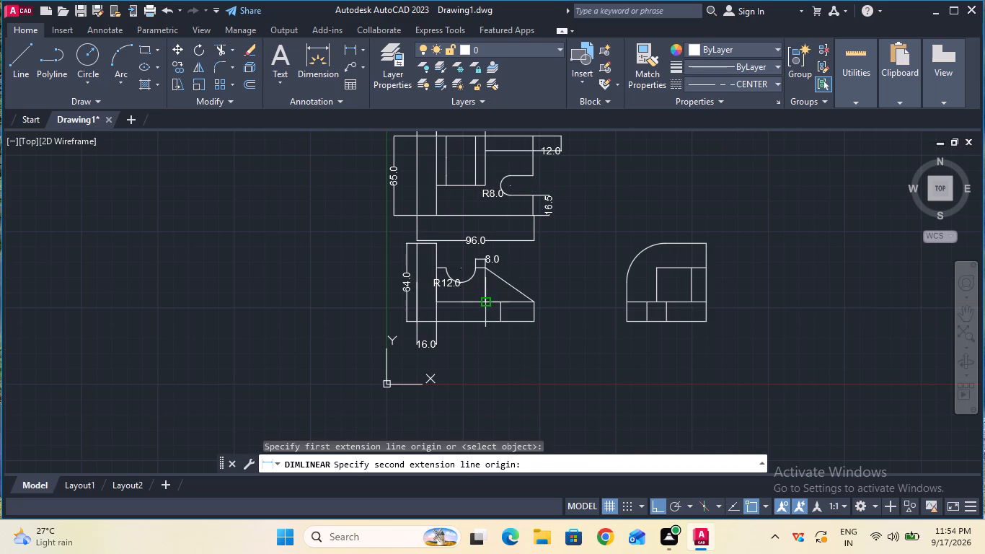
{"action": "left_click", "coordinate": [534, 304]}
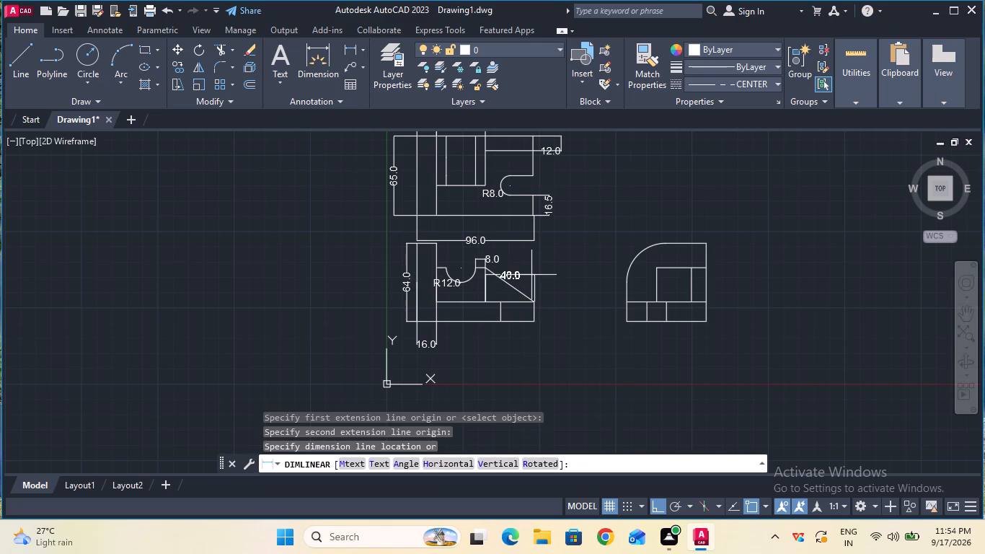
{"action": "left_click", "coordinate": [531, 275]}
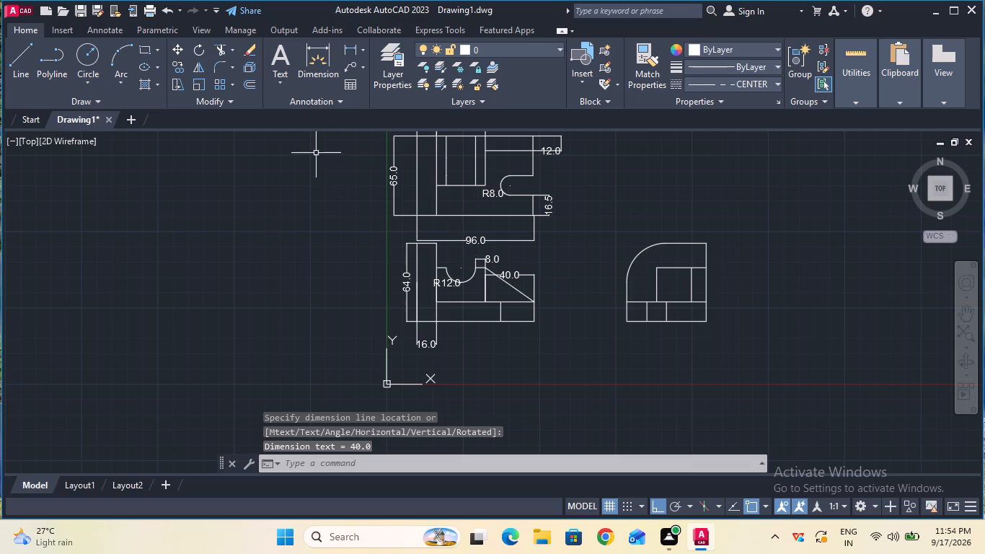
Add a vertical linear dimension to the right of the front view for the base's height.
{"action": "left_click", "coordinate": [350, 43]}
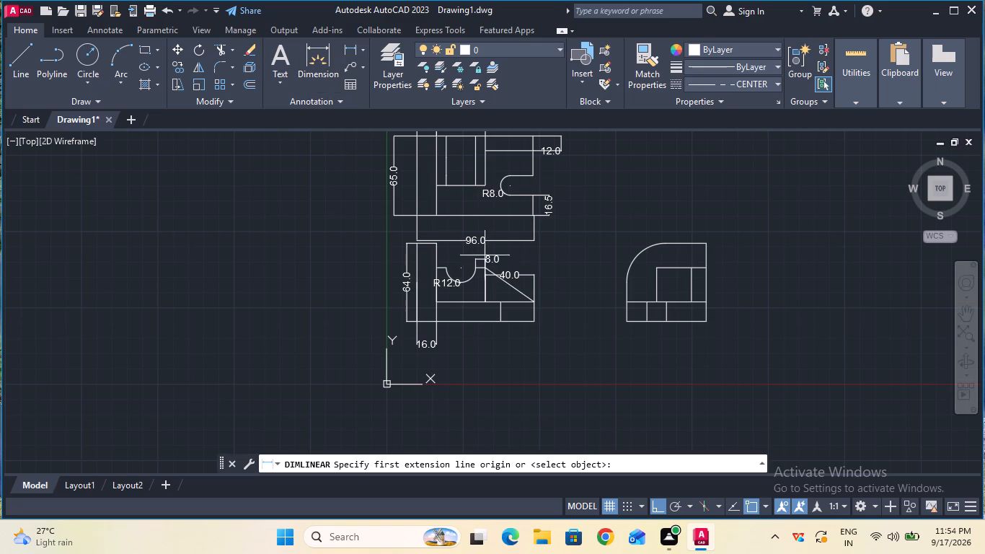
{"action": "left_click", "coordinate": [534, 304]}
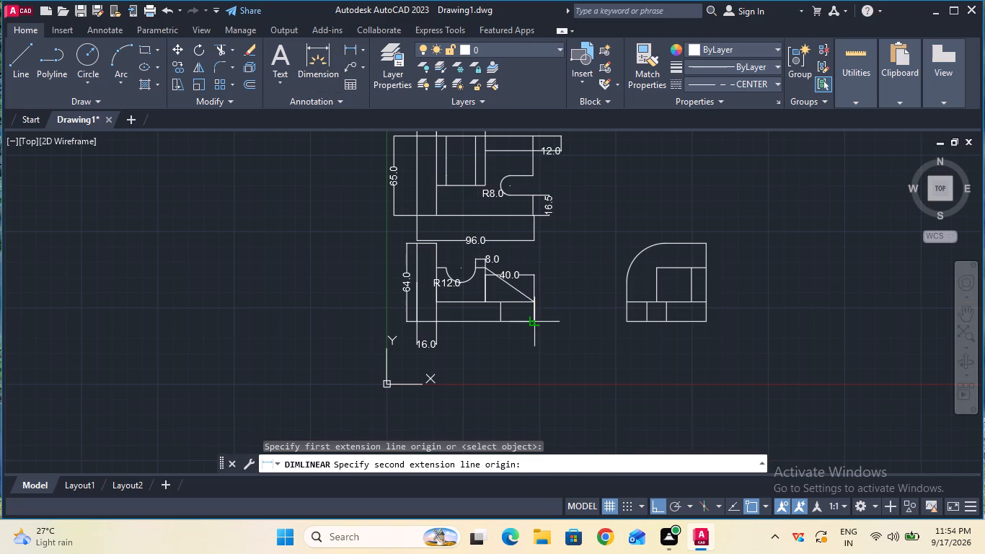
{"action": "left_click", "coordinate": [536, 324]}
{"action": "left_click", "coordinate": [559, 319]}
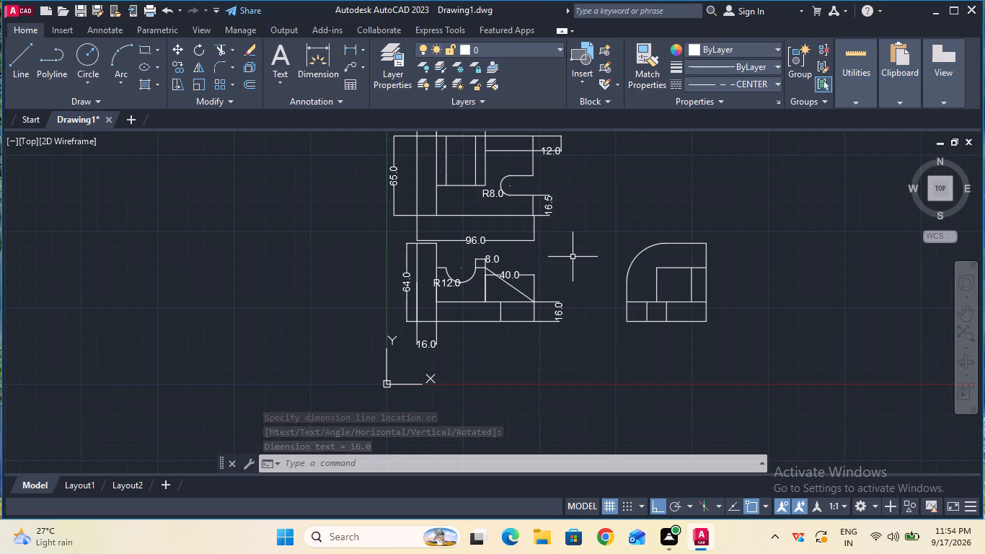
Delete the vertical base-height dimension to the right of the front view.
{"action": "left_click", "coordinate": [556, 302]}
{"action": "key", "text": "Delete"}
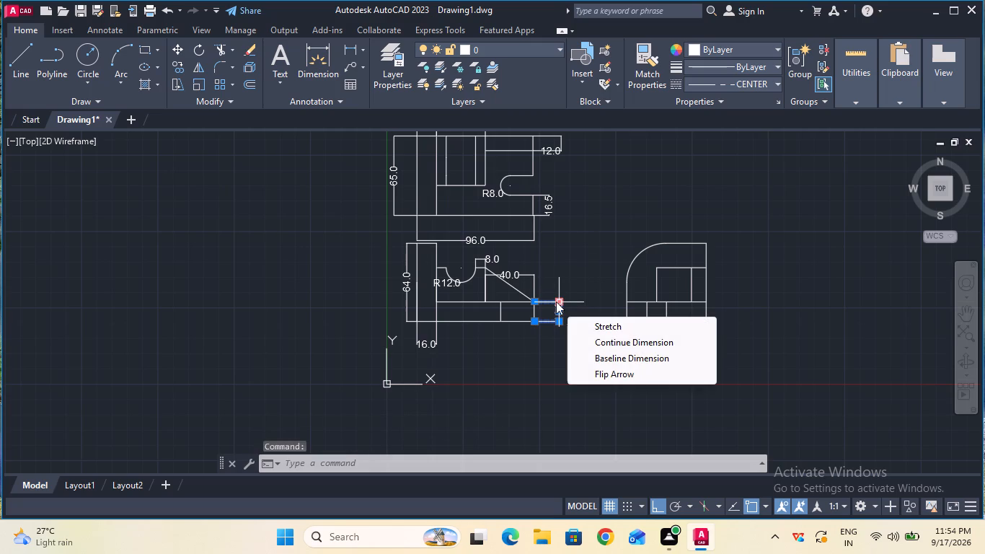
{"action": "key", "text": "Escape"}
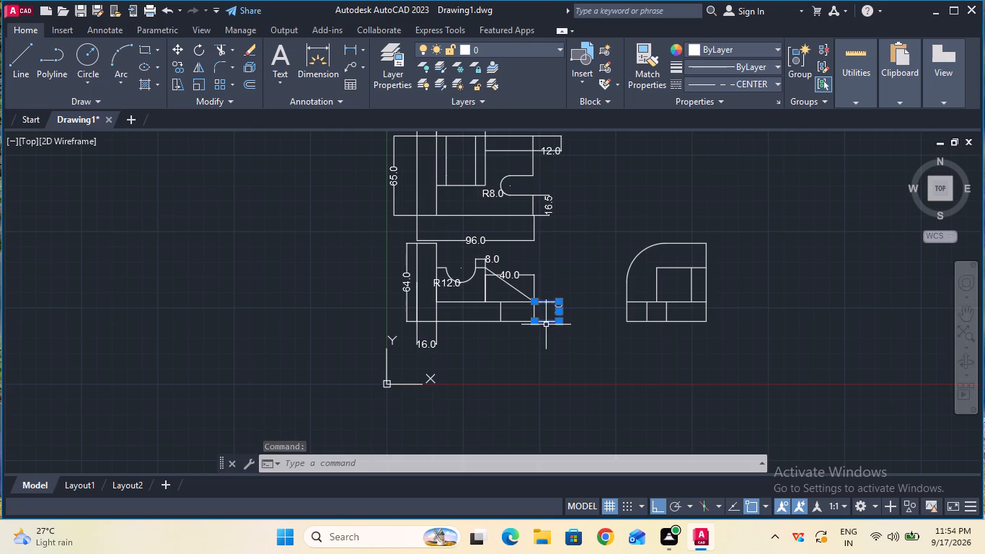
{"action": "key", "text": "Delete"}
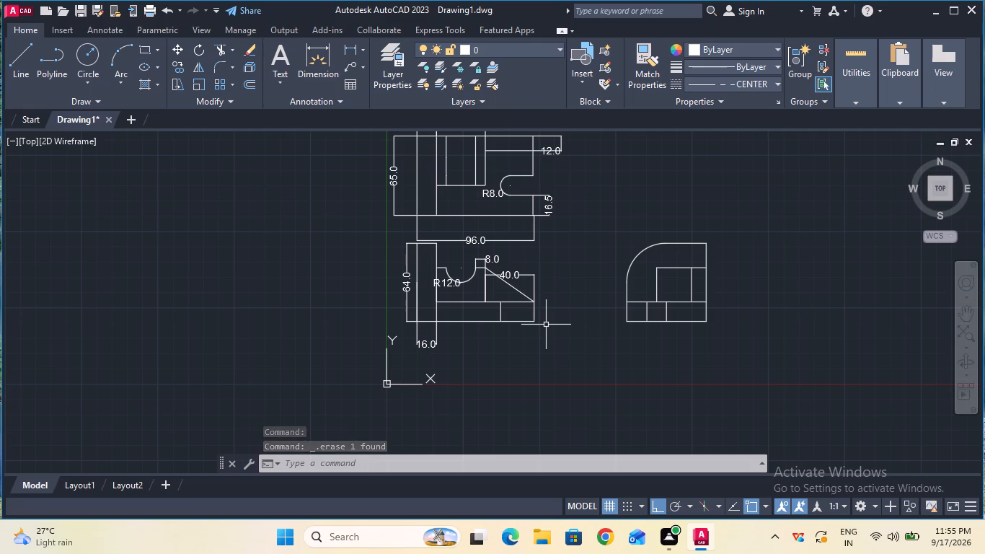
Add a horizontal linear dimension for the front view's overall width, below the upright's width dimension.
{"action": "left_click", "coordinate": [353, 53]}
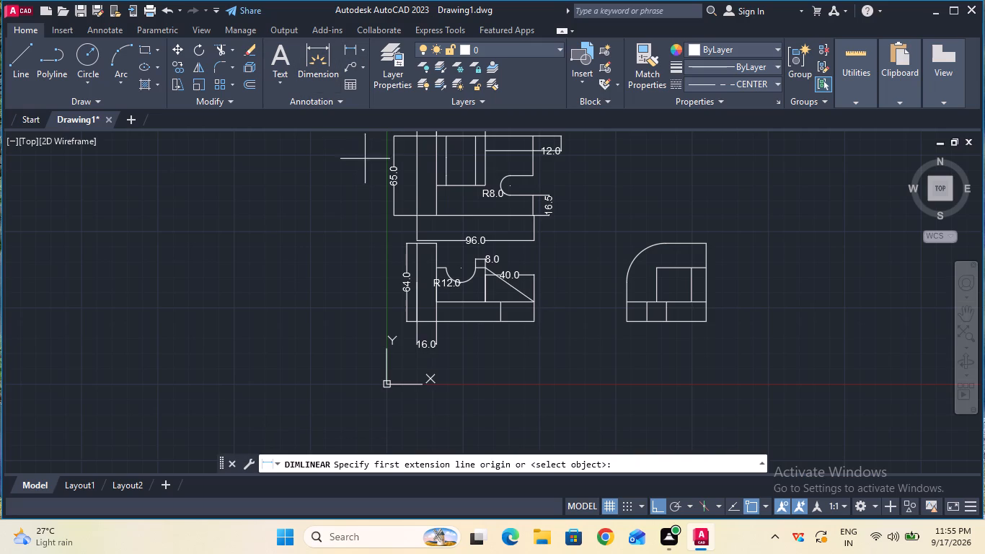
{"action": "left_click", "coordinate": [420, 325]}
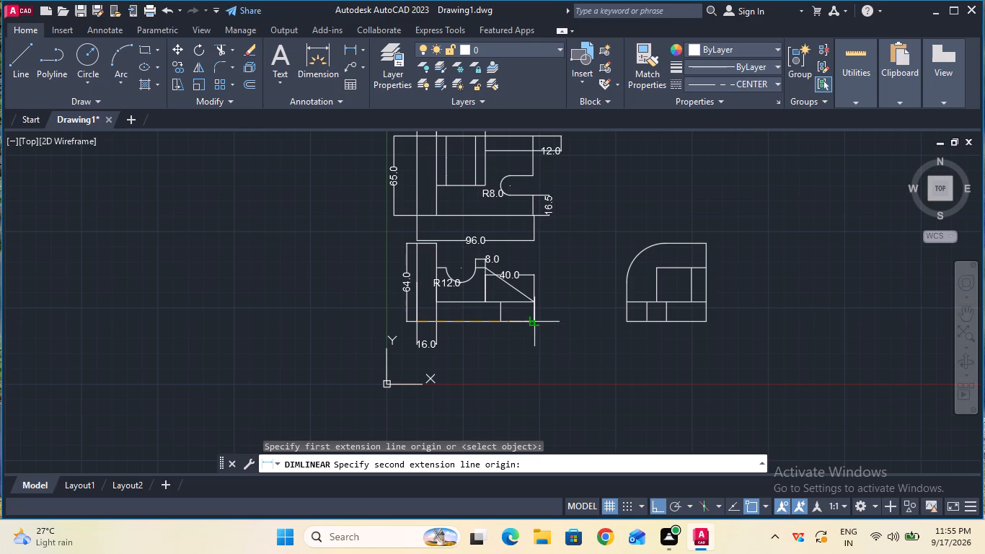
{"action": "left_click", "coordinate": [532, 326]}
{"action": "left_click", "coordinate": [529, 359]}
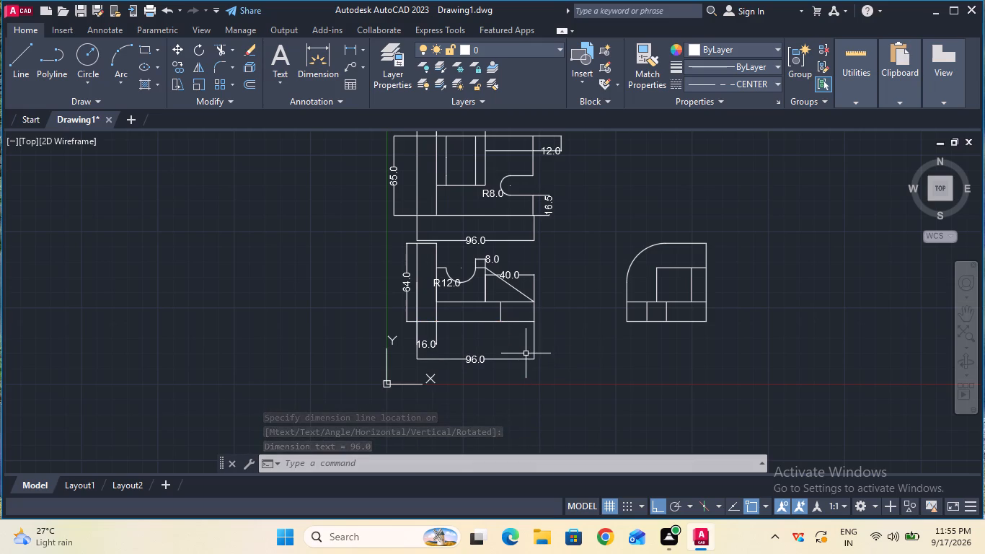
Add a horizontal linear dimension above the side view along its straight top edge, from the arc's end to the right corner.
{"action": "left_click", "coordinate": [353, 43]}
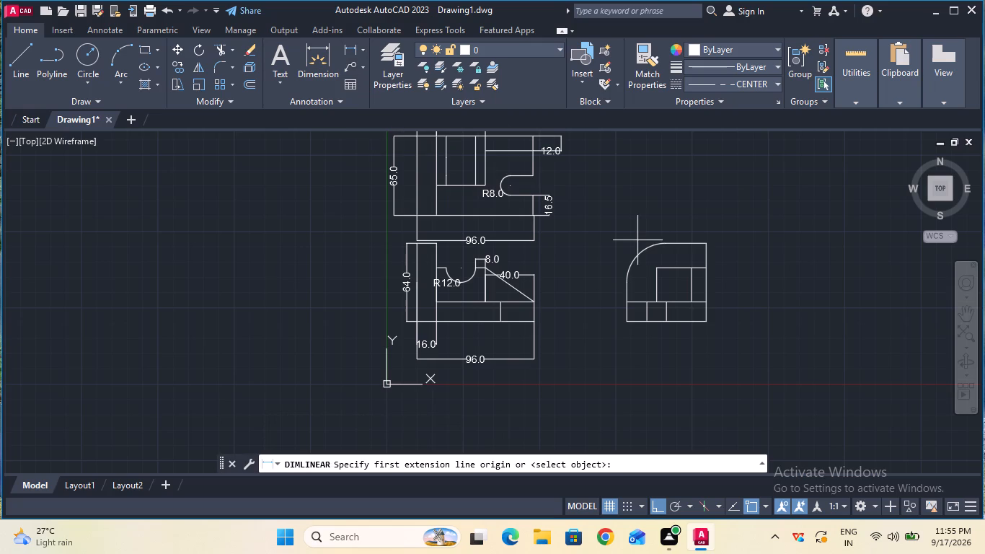
{"action": "left_click", "coordinate": [662, 242]}
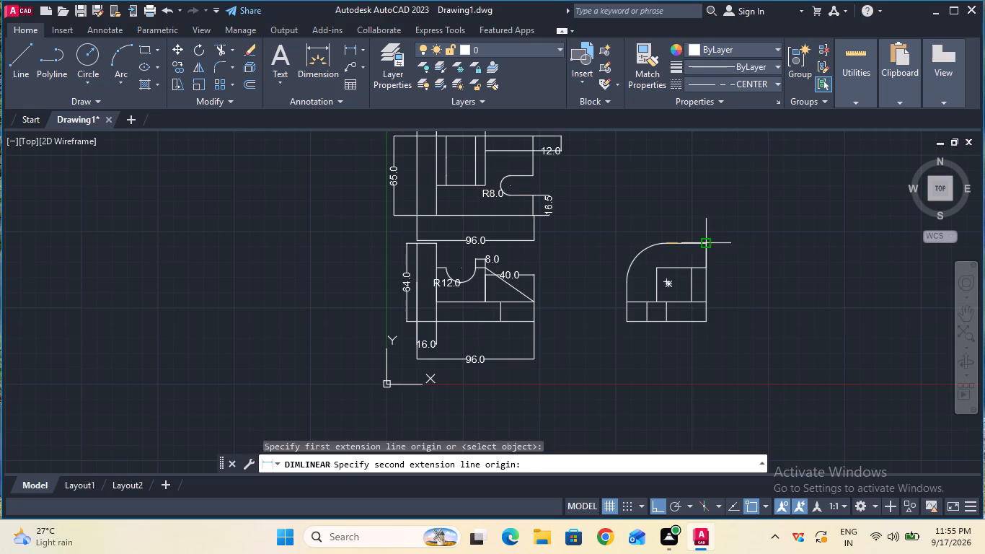
{"action": "left_click", "coordinate": [708, 243]}
{"action": "left_click", "coordinate": [704, 208]}
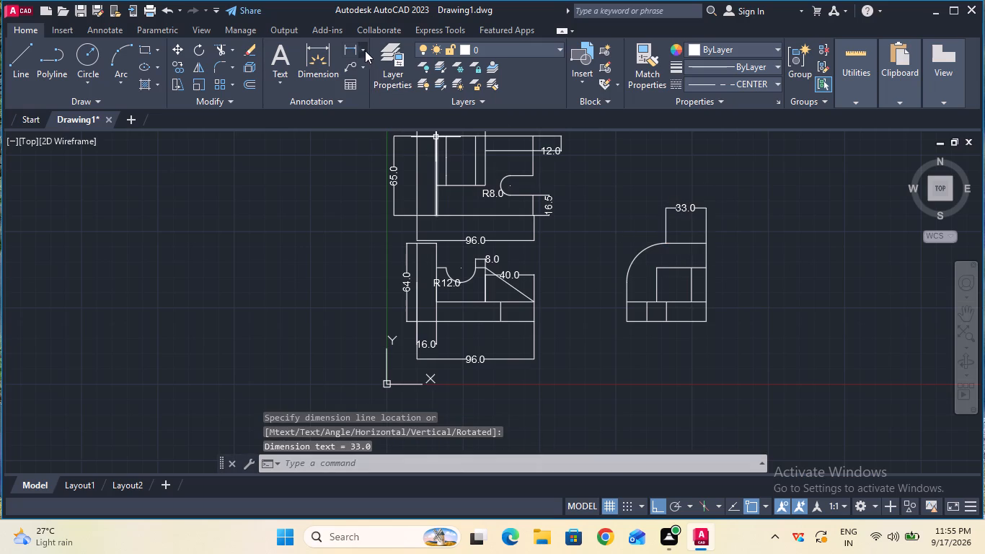
Add a radius dimension to the side view's rounded upper-left corner, with its text outside the arc.
{"action": "left_click", "coordinate": [360, 48]}
{"action": "left_click", "coordinate": [384, 188]}
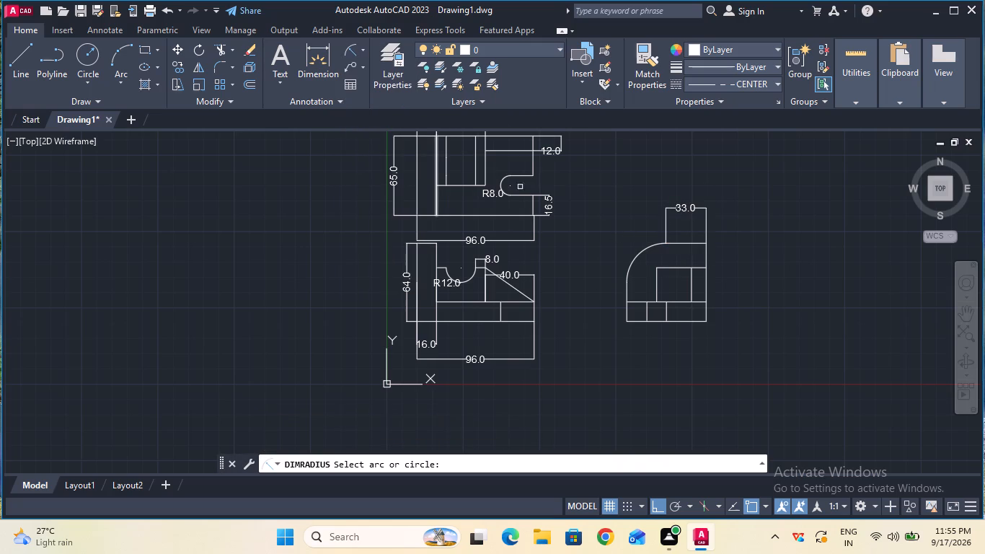
{"action": "left_click", "coordinate": [640, 251]}
{"action": "left_click", "coordinate": [625, 214]}
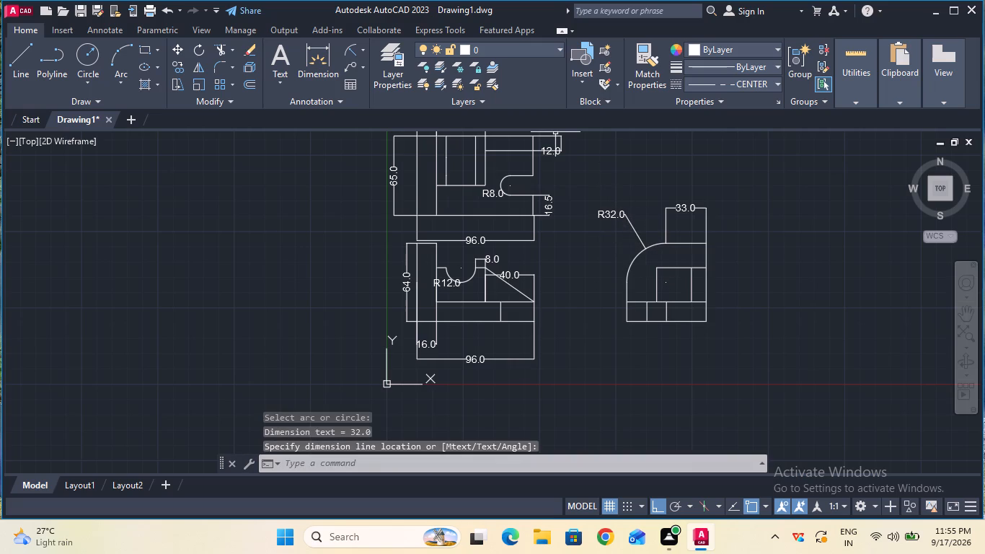
Add a vertical linear dimension to the left of the side view, from the arc's lower end to the bottom edge.
{"action": "left_click", "coordinate": [363, 48]}
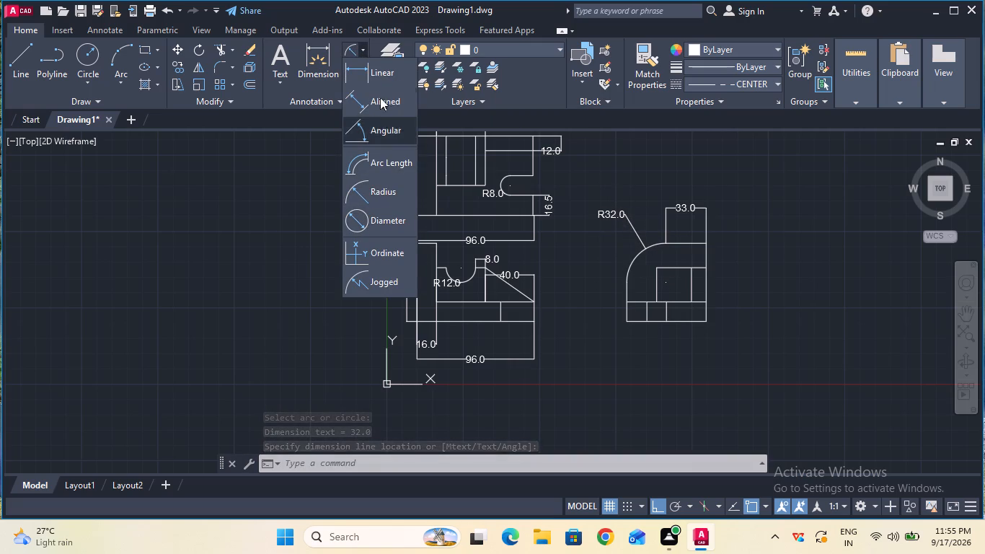
{"action": "left_click", "coordinate": [380, 76]}
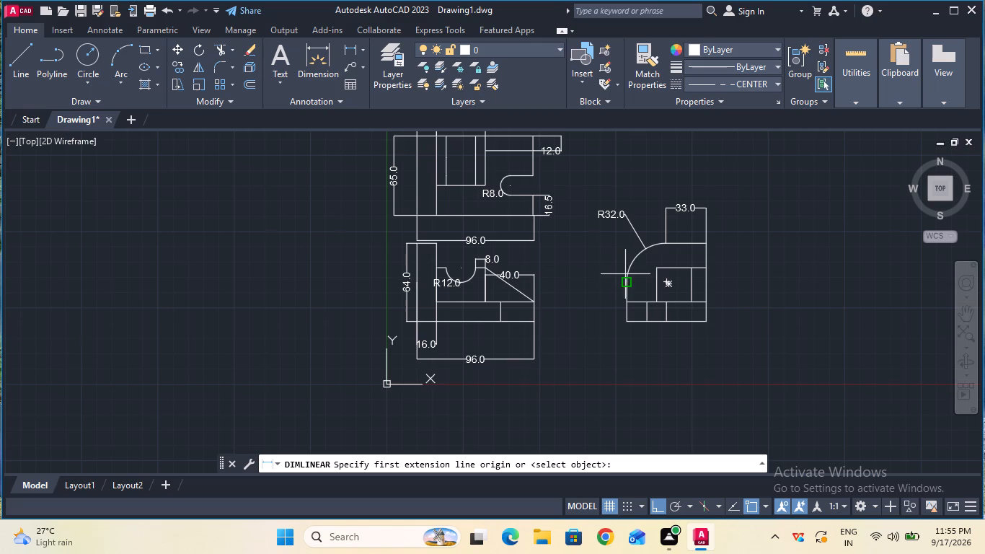
{"action": "left_click", "coordinate": [627, 282]}
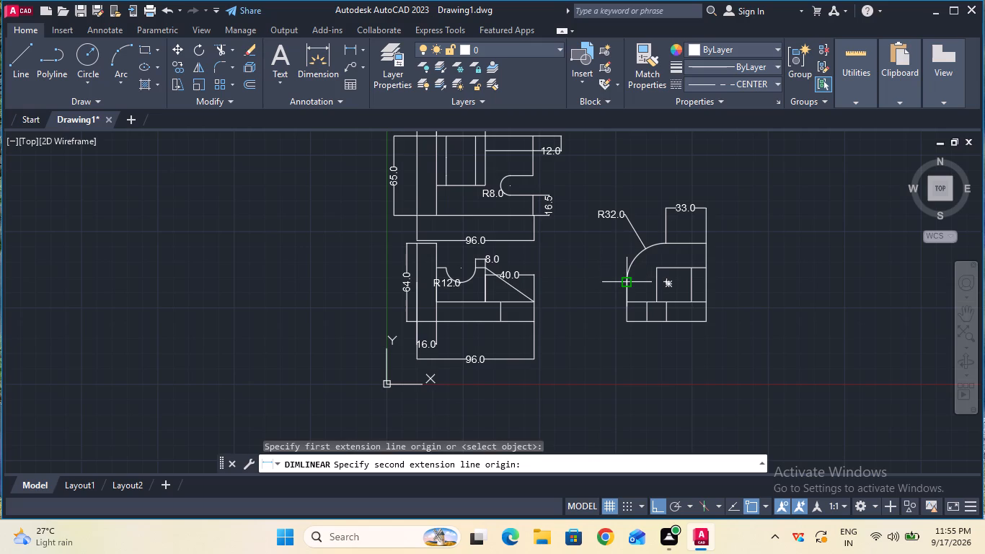
{"action": "left_click", "coordinate": [630, 318]}
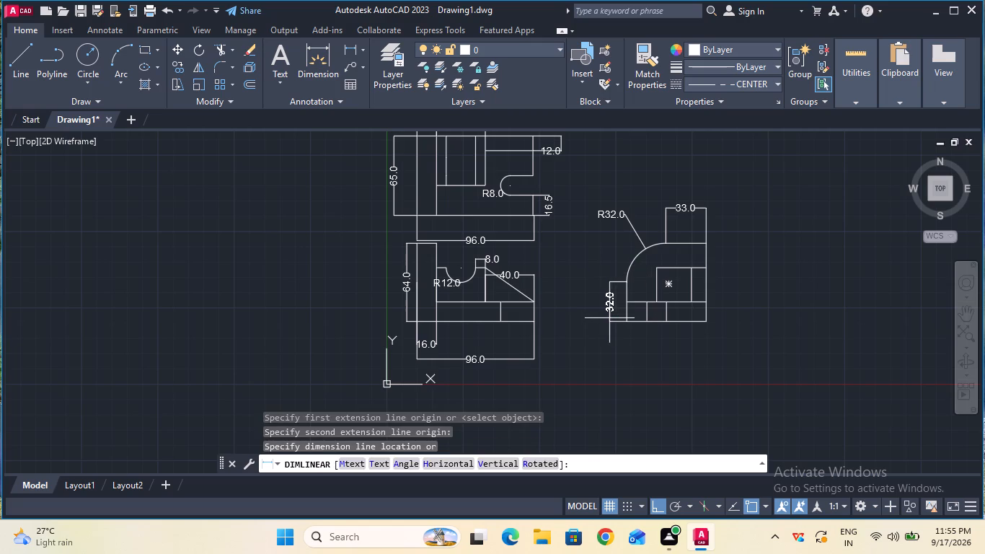
{"action": "left_click", "coordinate": [609, 318]}
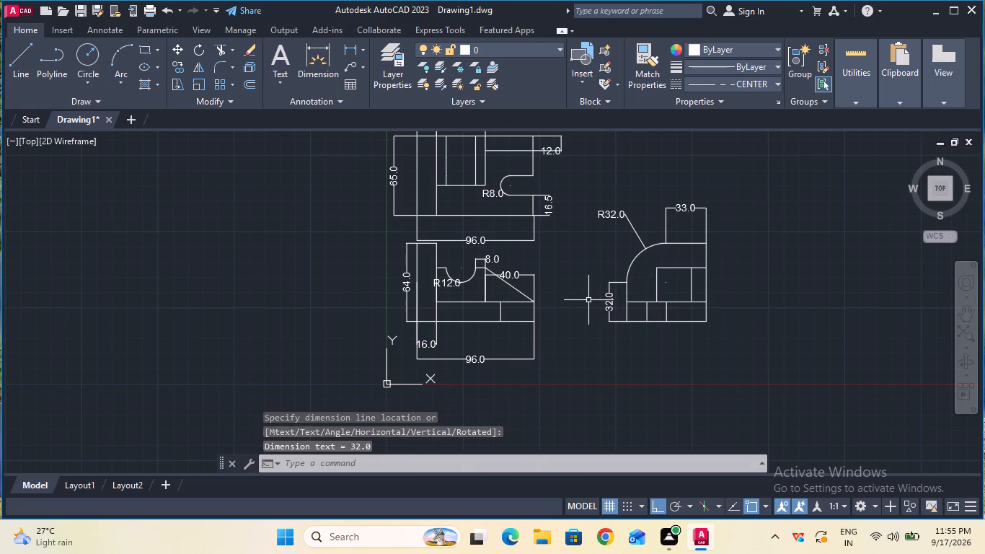
Add a vertical linear dimension for the side view's overall height, placed to the right of its straight edge.
{"action": "left_click", "coordinate": [349, 46]}
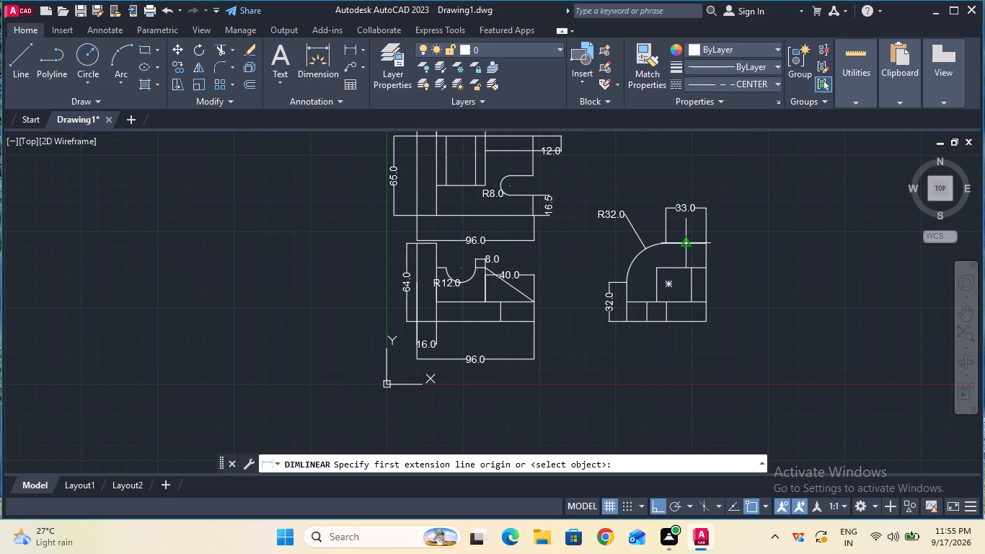
{"action": "left_click", "coordinate": [702, 247]}
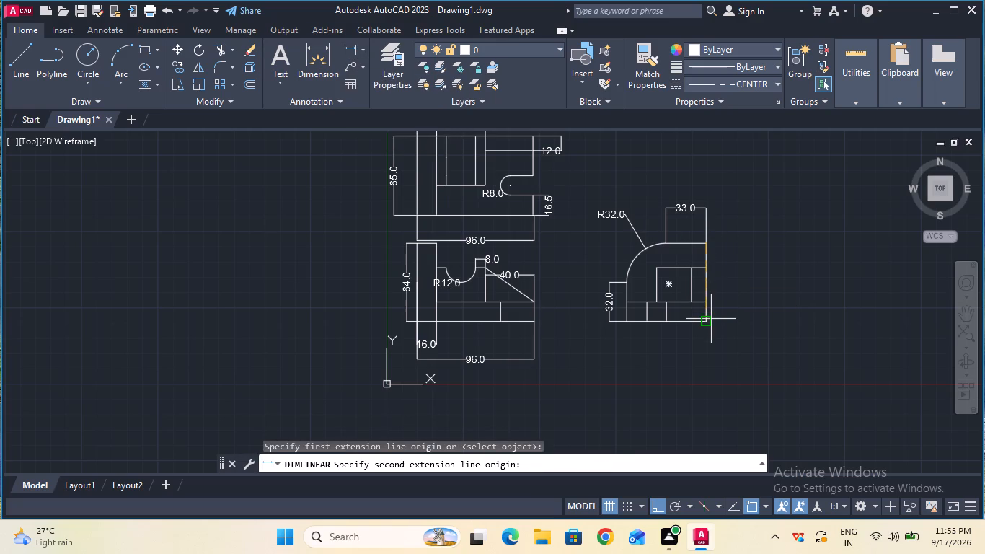
{"action": "left_click", "coordinate": [703, 318]}
{"action": "left_click", "coordinate": [746, 315]}
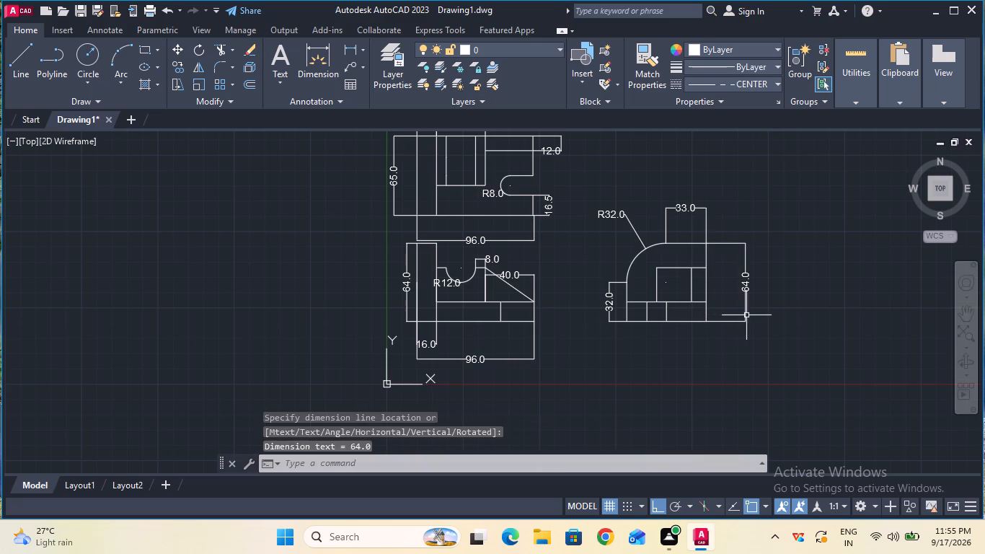
Add a vertical linear dimension from the side view's inner block top to the bottom edge, inside the overall height dimension.
{"action": "left_click", "coordinate": [353, 50]}
{"action": "left_click", "coordinate": [707, 268]}
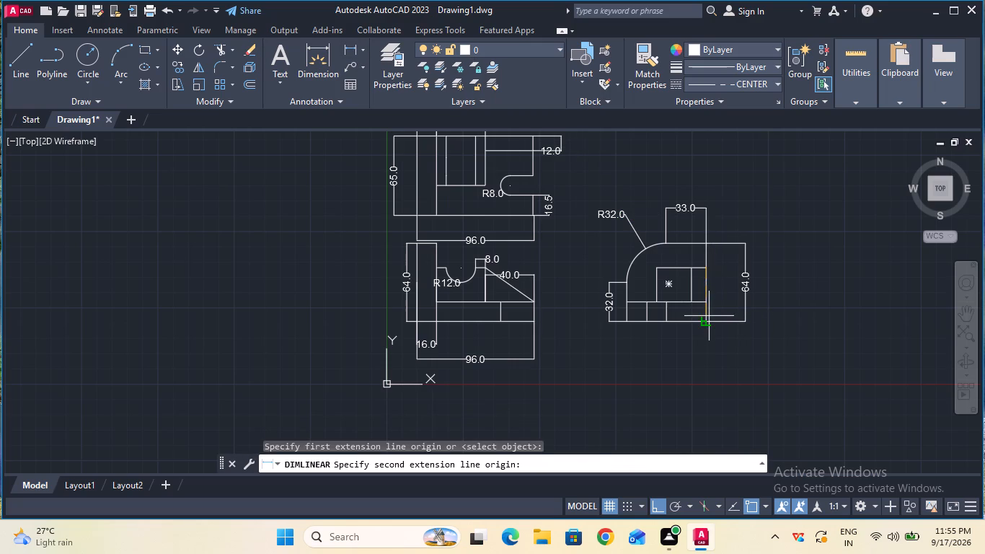
{"action": "left_click", "coordinate": [709, 316]}
{"action": "left_click", "coordinate": [735, 312]}
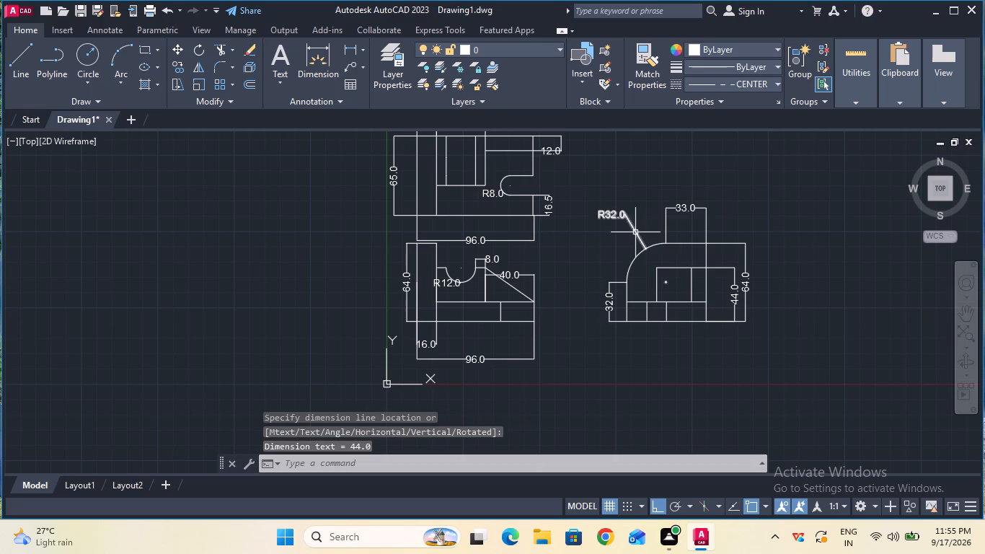
Add a vertical linear dimension for the side view's base thickness, placed inside the other two right-hand height dimensions.
{"action": "left_click", "coordinate": [348, 53]}
{"action": "left_click", "coordinate": [702, 304]}
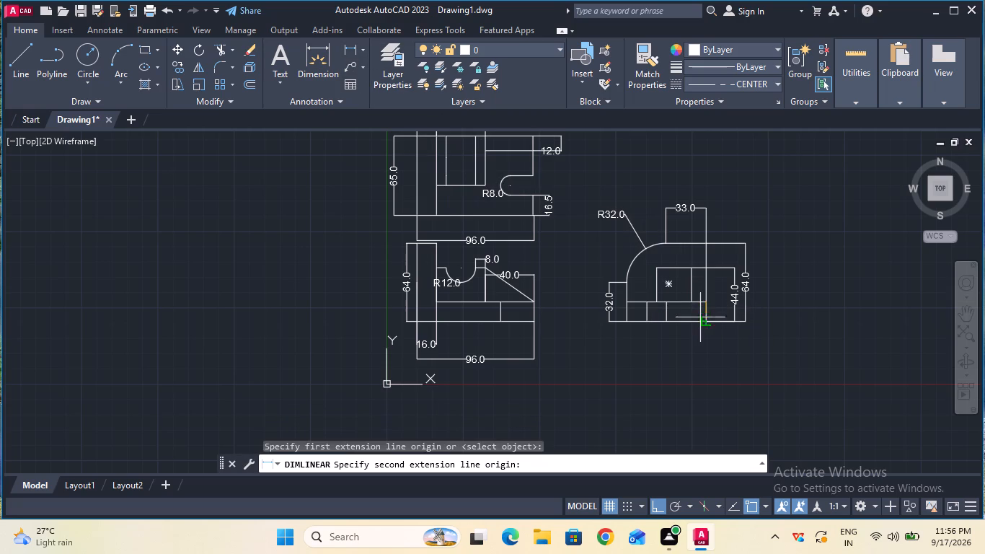
{"action": "left_click", "coordinate": [703, 322]}
{"action": "left_click", "coordinate": [721, 317]}
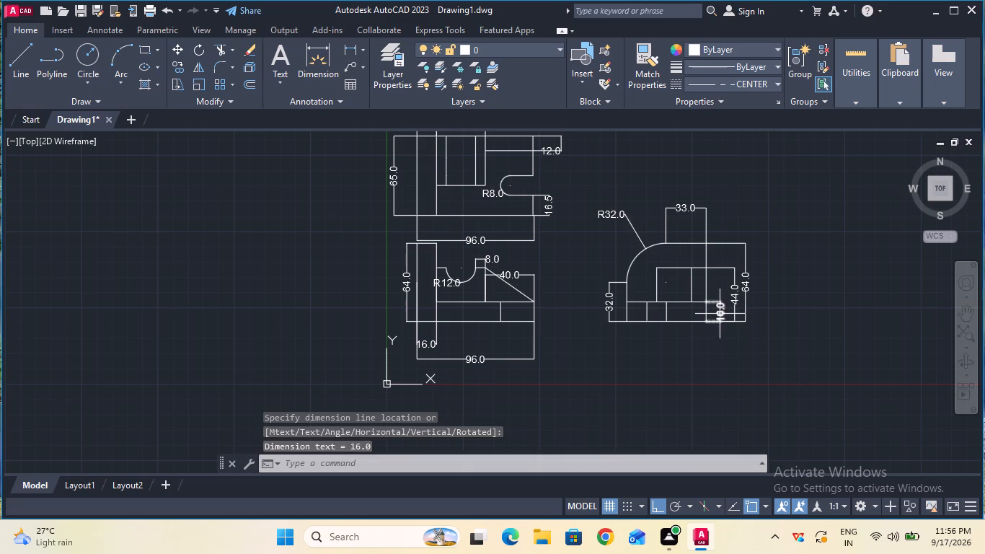
Erase the side view's corner radius dimension, selecting it at the arc's centre point.
{"action": "scroll", "coordinate": [688, 296], "scroll_direction": "up", "scroll_amount": 2, "text": "ctrl"}
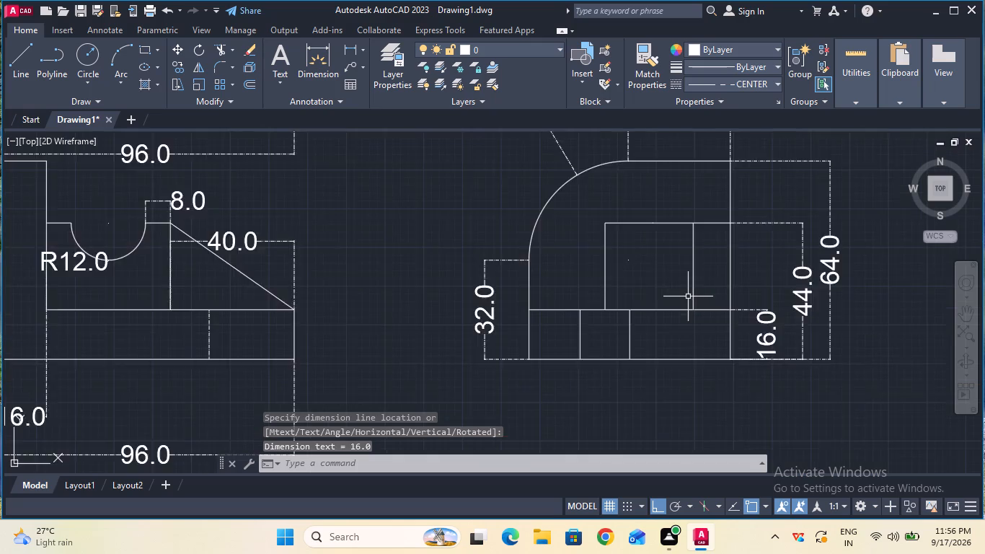
{"action": "scroll", "coordinate": [688, 296], "scroll_direction": "up", "scroll_amount": 1, "text": "ctrl"}
{"action": "key", "text": "Escape"}
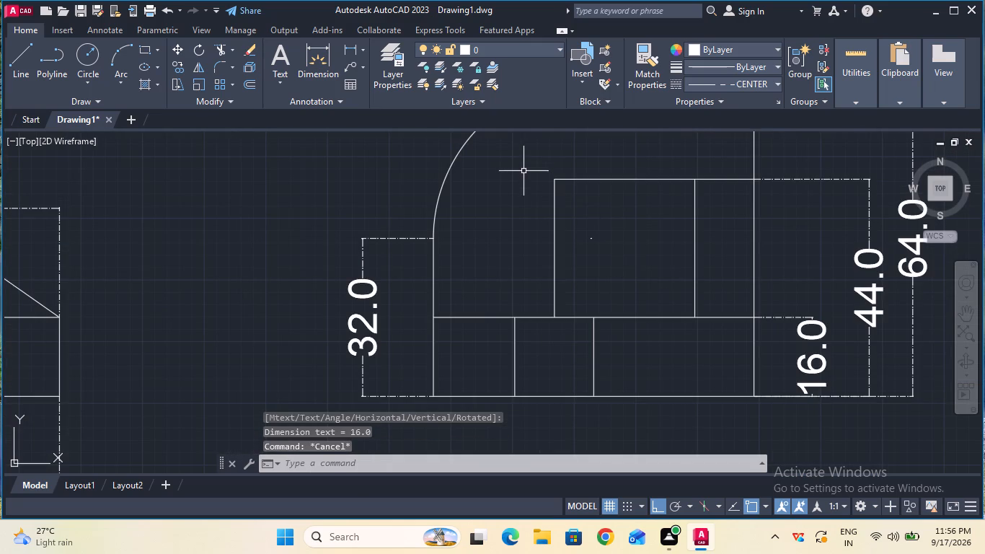
{"action": "scroll", "coordinate": [647, 239], "scroll_direction": "down", "scroll_amount": 2, "text": "ctrl"}
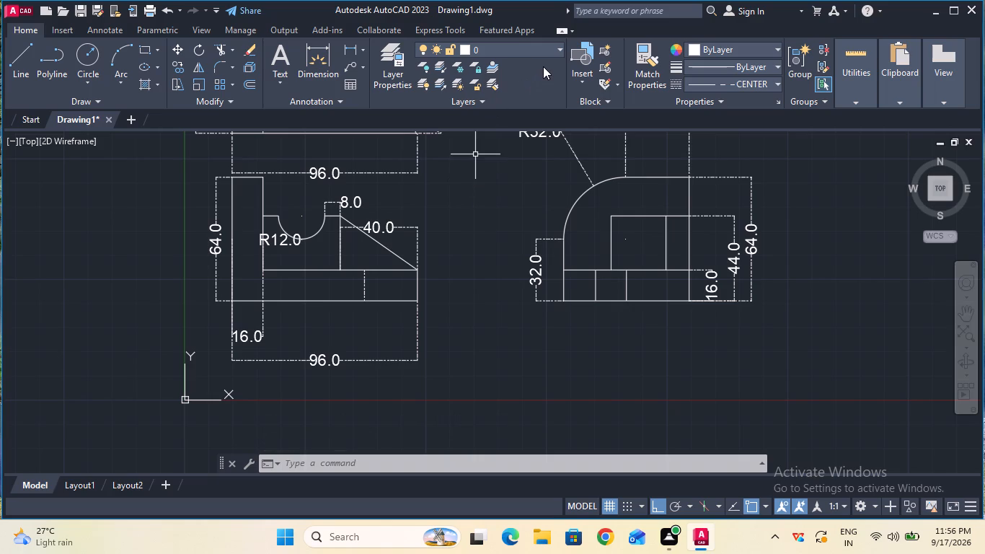
{"action": "left_click", "coordinate": [251, 48]}
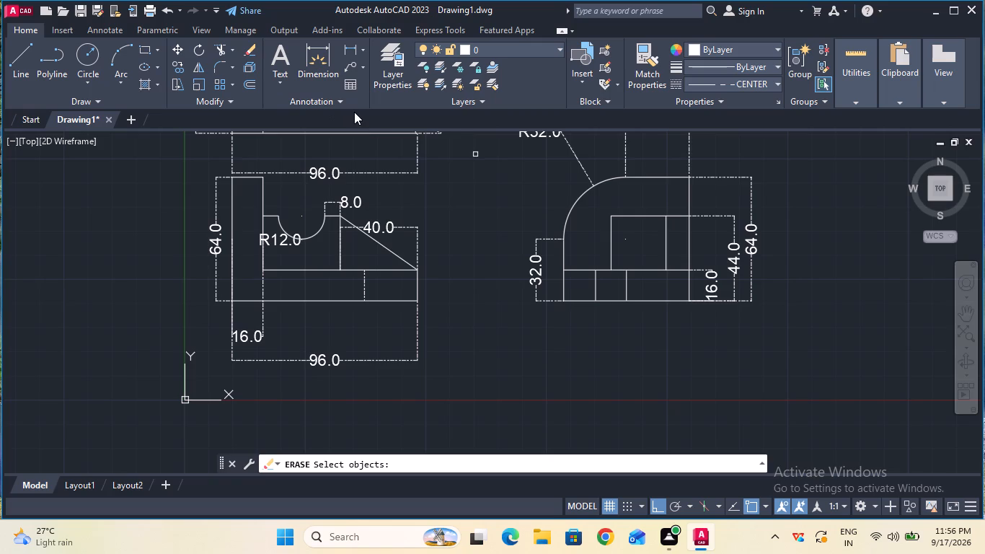
{"action": "left_click", "coordinate": [624, 239]}
{"action": "key", "text": "Return"}
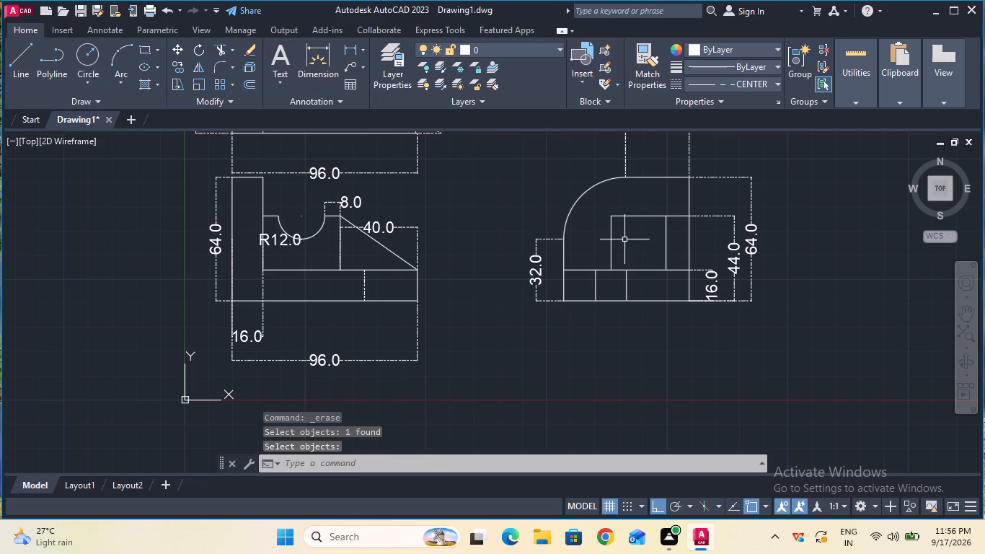
Add a radius dimension to the side view's rounded upper-left corner, with its text just outside the arc.
{"action": "scroll", "coordinate": [644, 263], "scroll_direction": "down", "scroll_amount": 1, "text": "ctrl"}
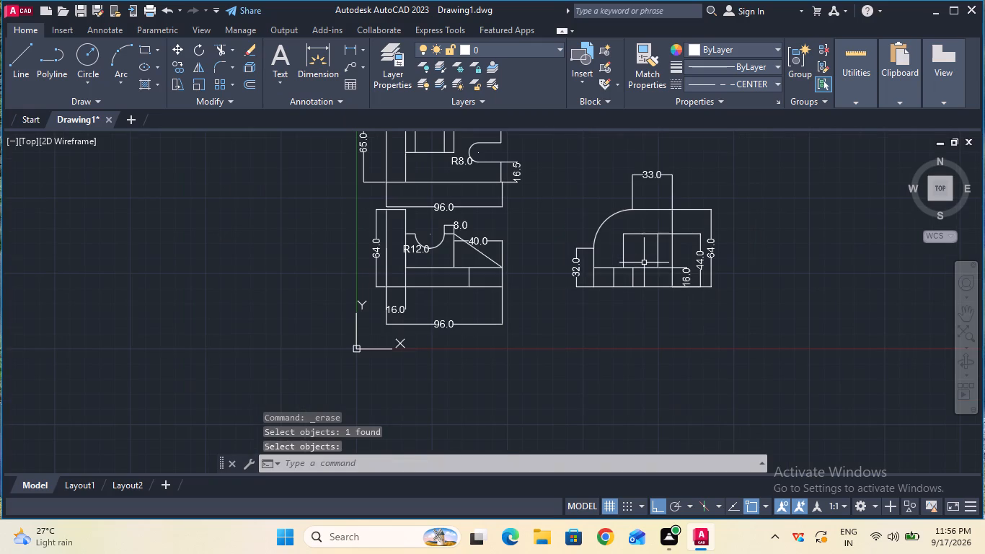
{"action": "left_click", "coordinate": [362, 48]}
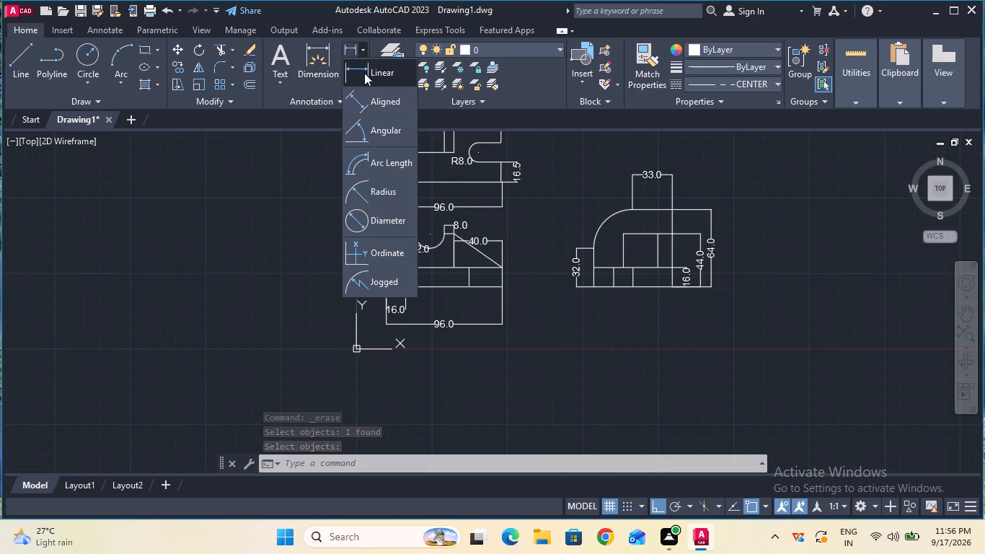
{"action": "left_click", "coordinate": [389, 185]}
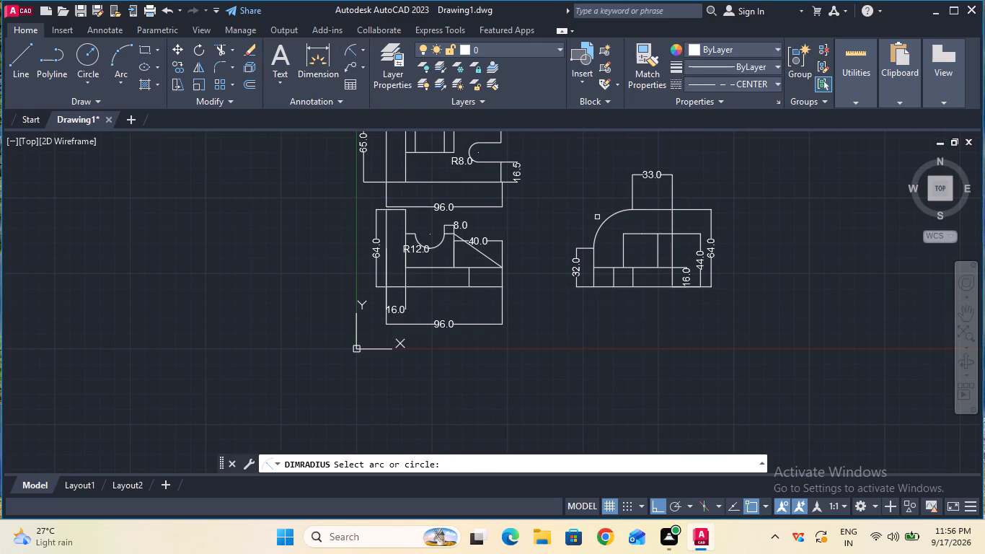
{"action": "left_click", "coordinate": [605, 221]}
{"action": "left_click", "coordinate": [596, 211]}
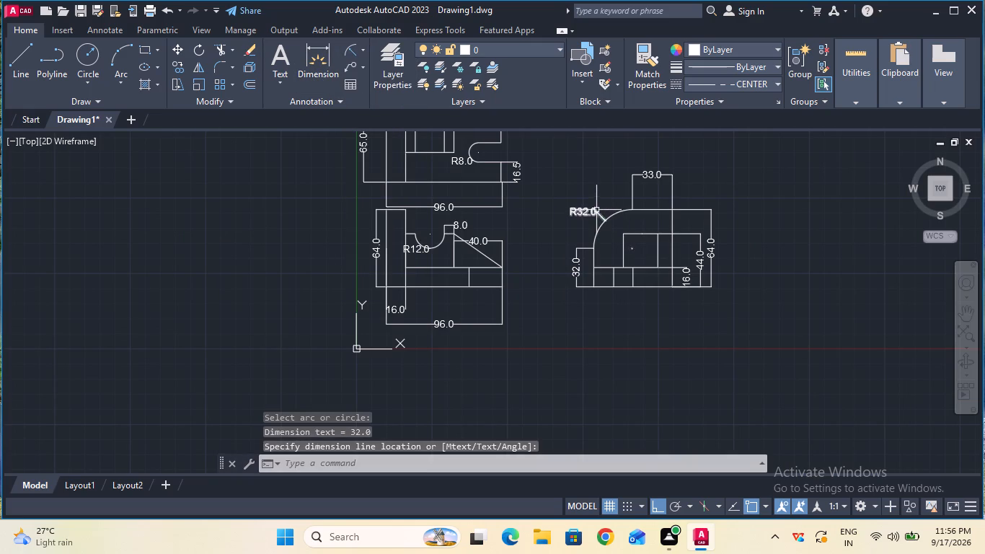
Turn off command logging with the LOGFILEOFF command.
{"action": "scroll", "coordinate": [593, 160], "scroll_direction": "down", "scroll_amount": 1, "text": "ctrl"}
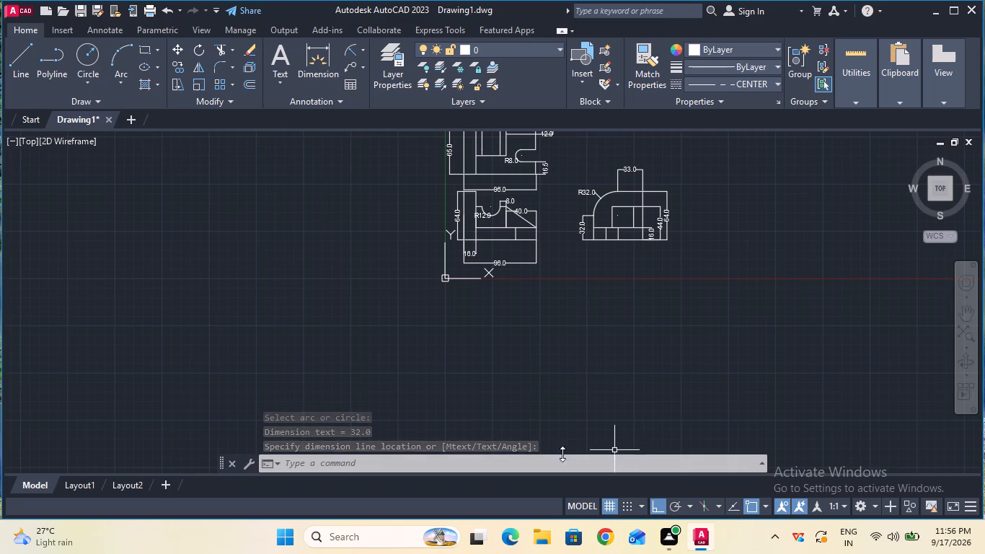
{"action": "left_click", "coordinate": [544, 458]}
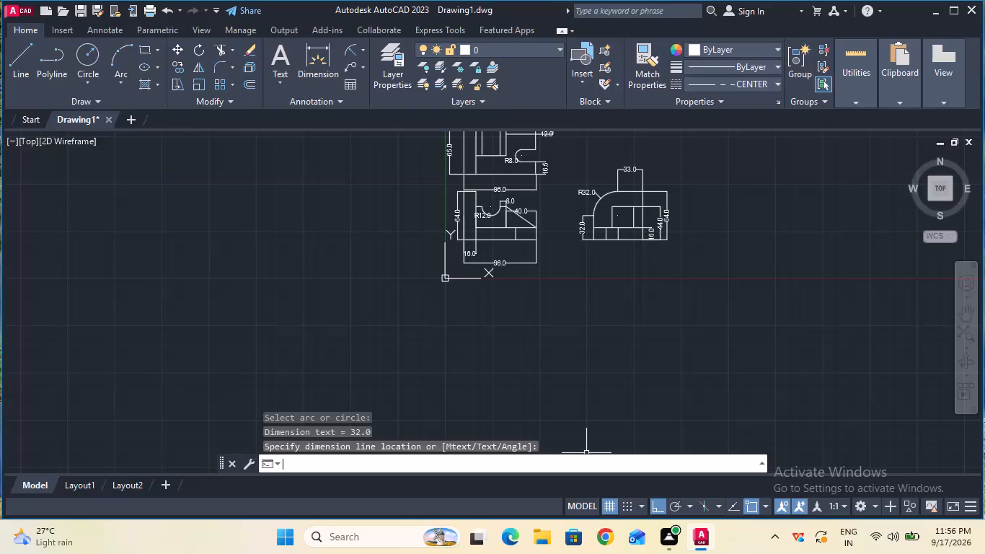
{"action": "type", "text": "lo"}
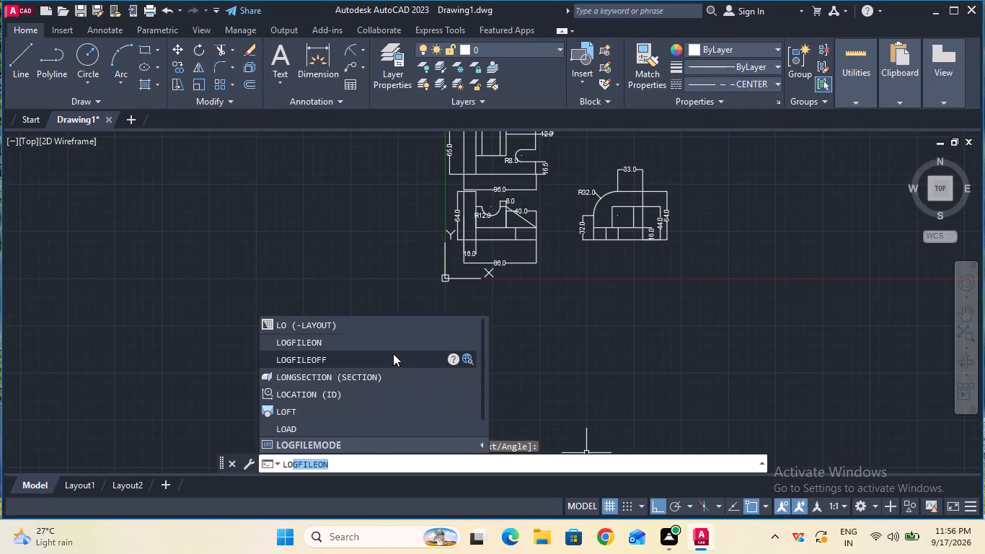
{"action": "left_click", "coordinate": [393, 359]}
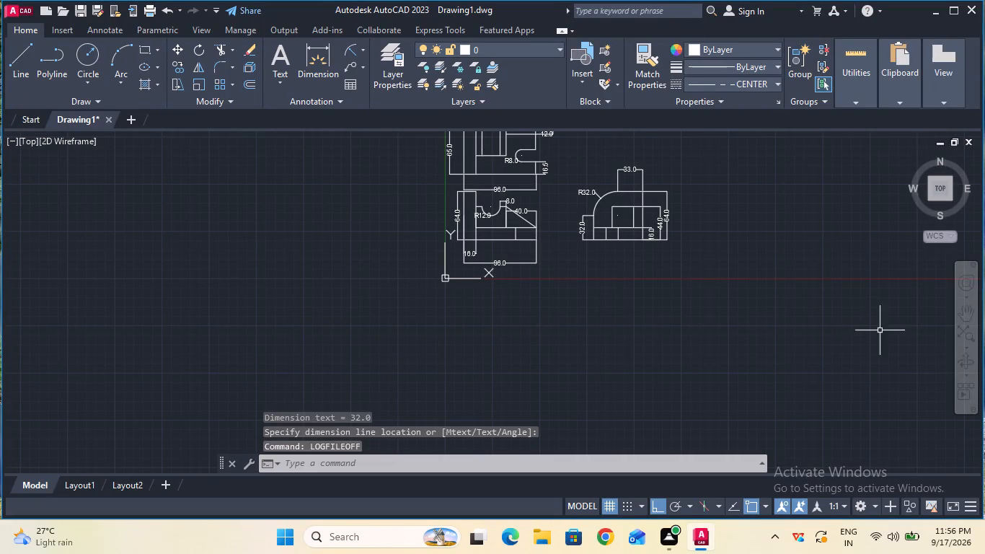
Save the drawing in the Documents folder under the file name Shaft Support.
{"action": "left_click", "coordinate": [966, 320]}
{"action": "left_click_drag", "start_coordinate": [648, 269], "coordinate": [668, 347]}
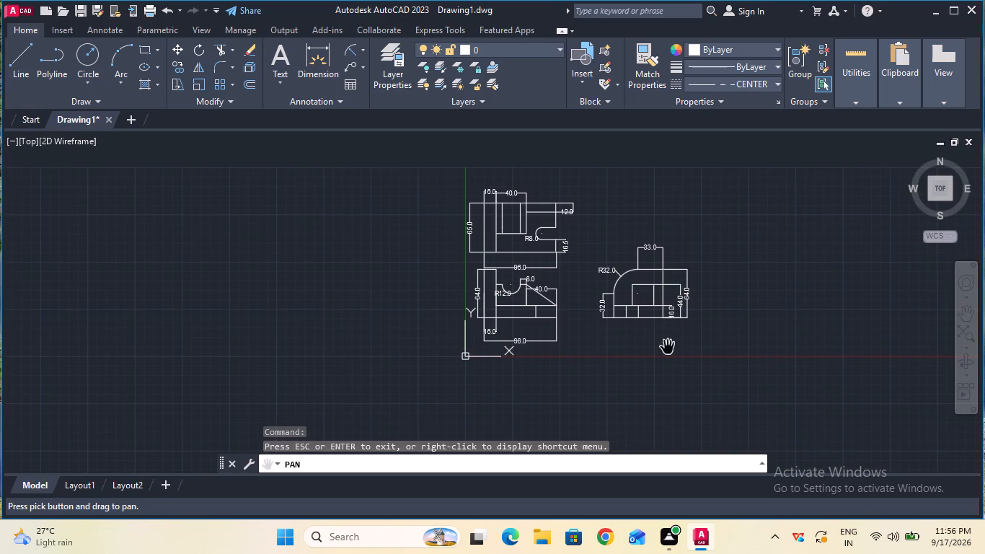
{"action": "key", "text": "Escape"}
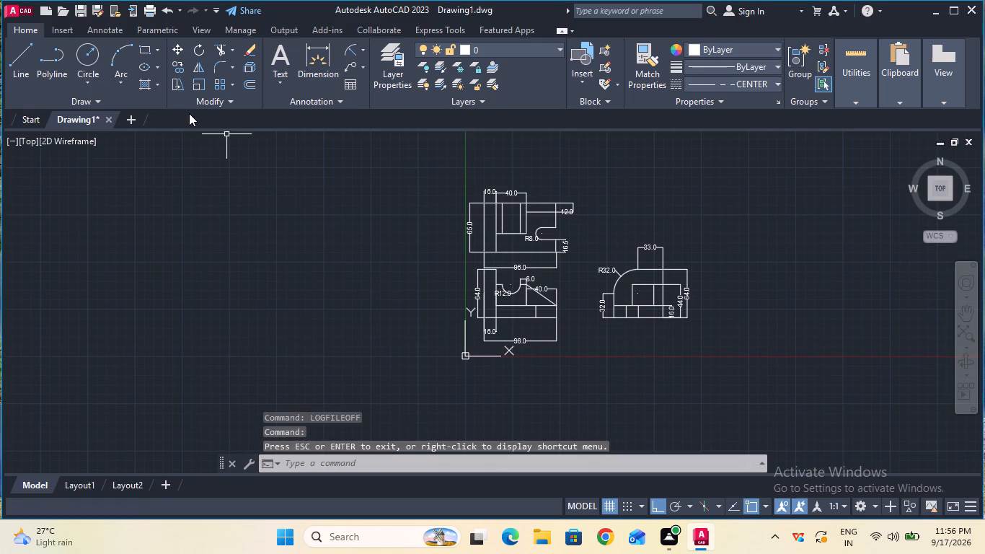
{"action": "left_click", "coordinate": [81, 14]}
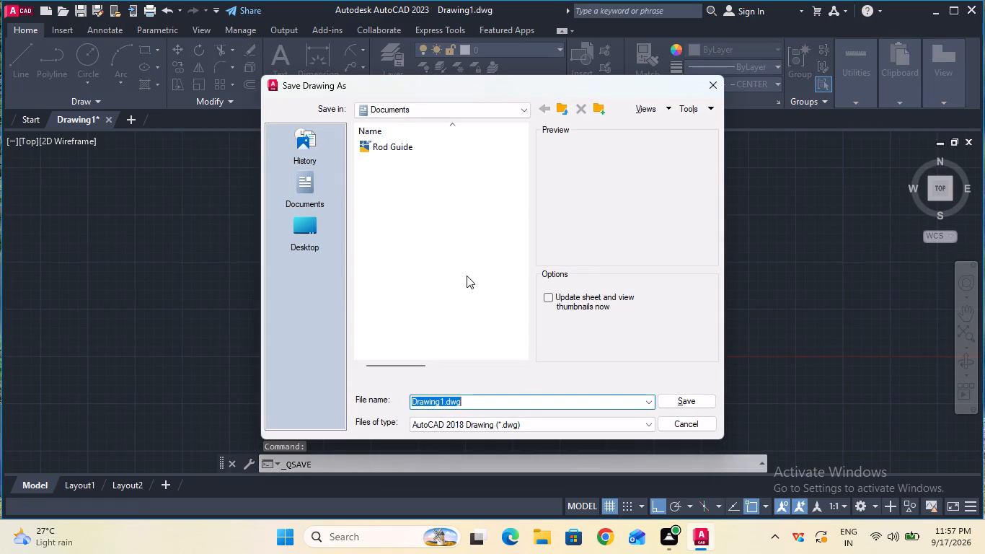
{"action": "key", "text": "Delete"}
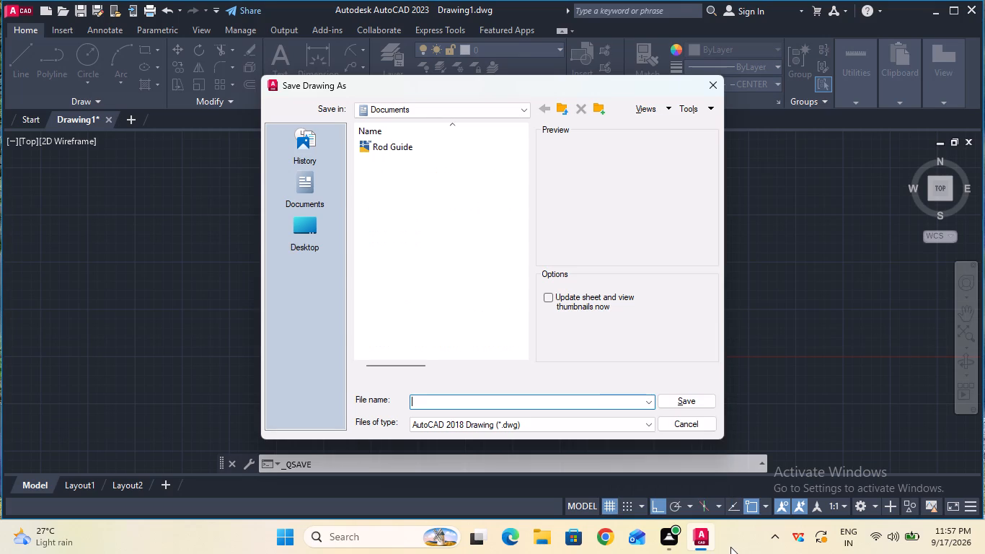
{"action": "left_click", "coordinate": [548, 402]}
{"action": "key", "text": "s"}
{"action": "type", "text": "ha"}
{"action": "key", "text": "f"}
{"action": "type", "text": "t"}
{"action": "key", "text": "space"}
{"action": "key", "text": "s"}
{"action": "key", "text": "u"}
{"action": "type", "text": "ppor"}
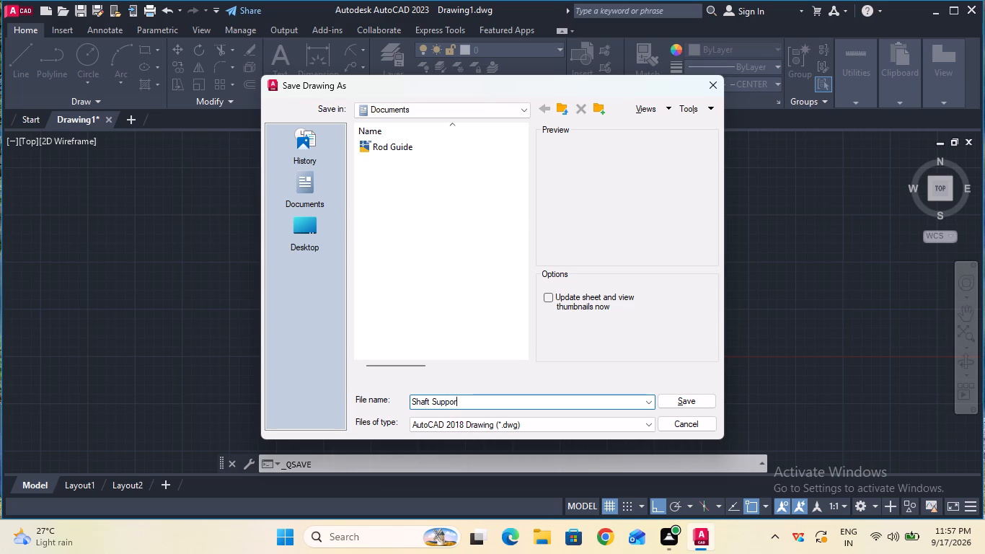
{"action": "key", "text": "t"}
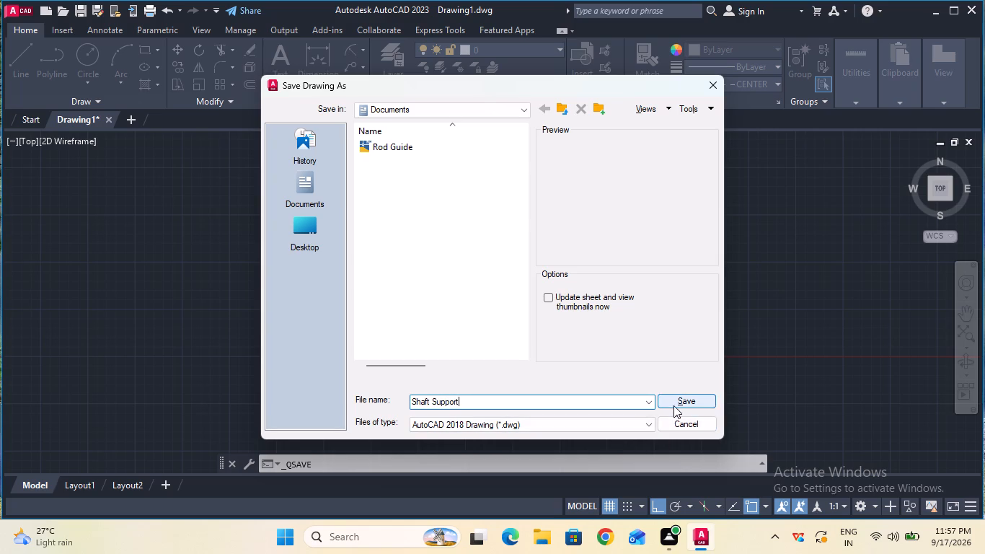
{"action": "left_click", "coordinate": [673, 405]}
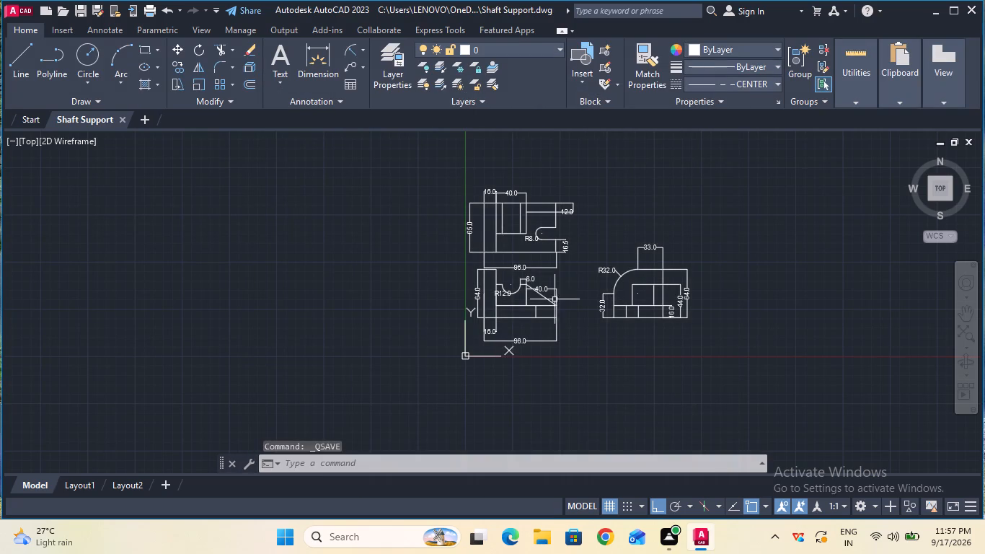
Set up a centred plot on ISO A4 (297.00 x 210.00 MM) paper with a plot window enclosing all three dimensioned views.
{"action": "left_click", "coordinate": [143, 9]}
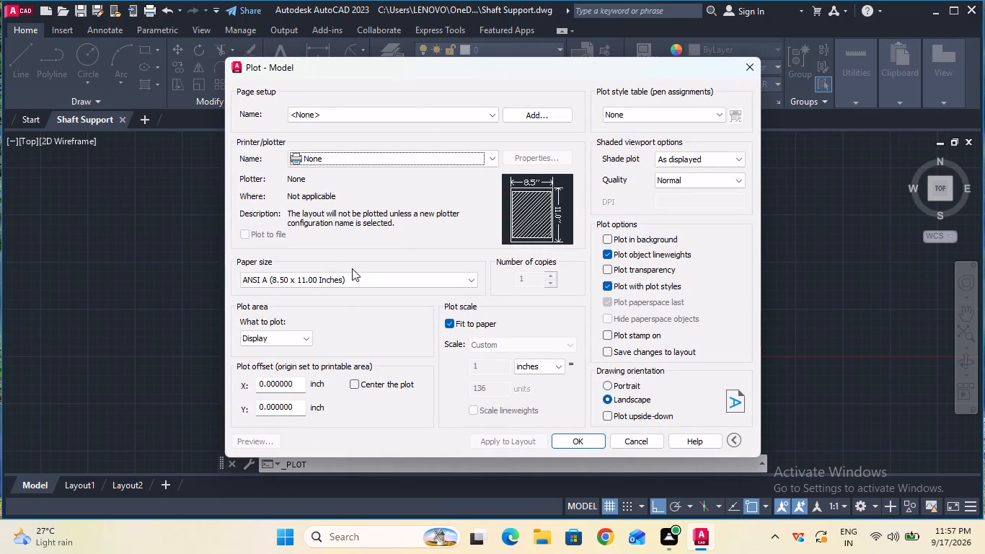
{"action": "left_click", "coordinate": [358, 280]}
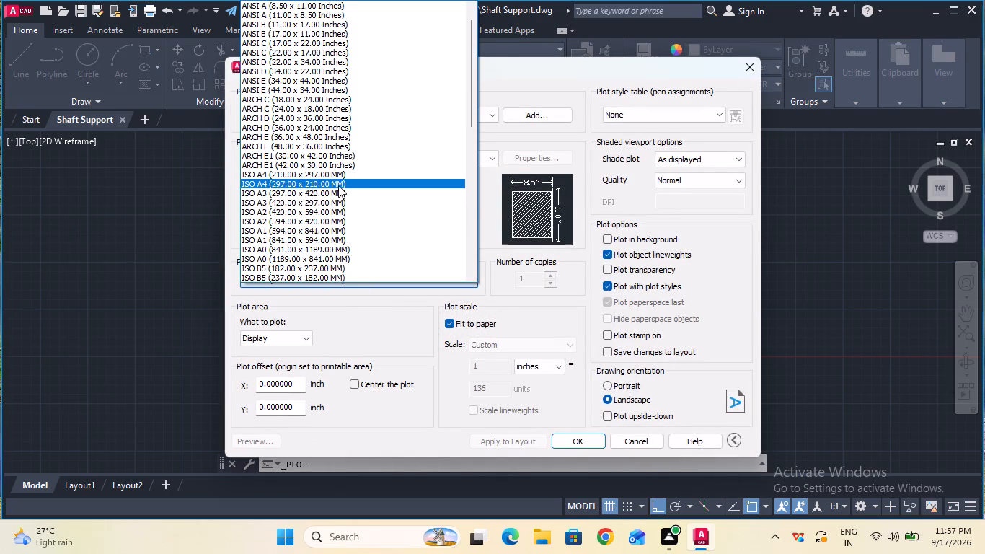
{"action": "left_click", "coordinate": [338, 183]}
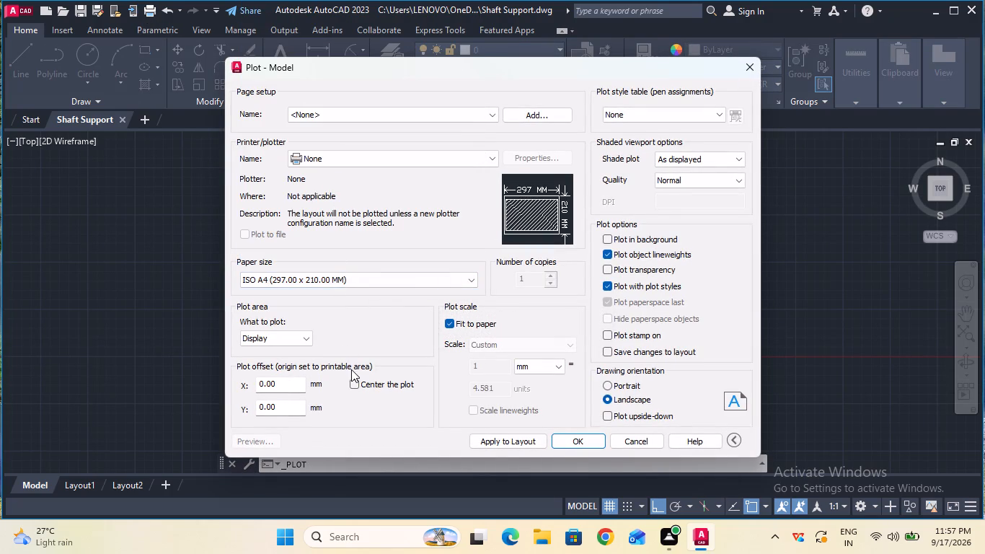
{"action": "left_click", "coordinate": [354, 384]}
{"action": "left_click", "coordinate": [303, 335]}
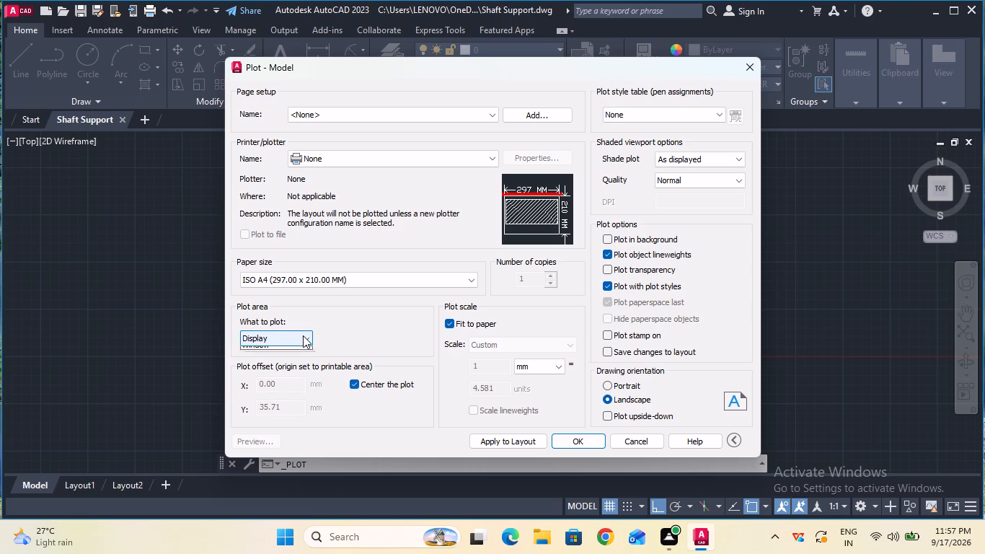
{"action": "left_click", "coordinate": [299, 383]}
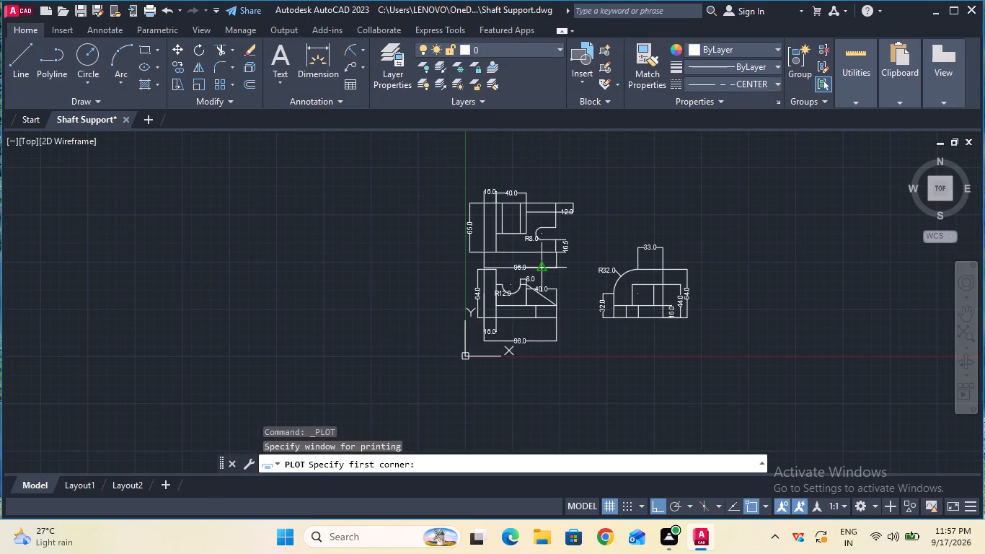
{"action": "left_click", "coordinate": [415, 167]}
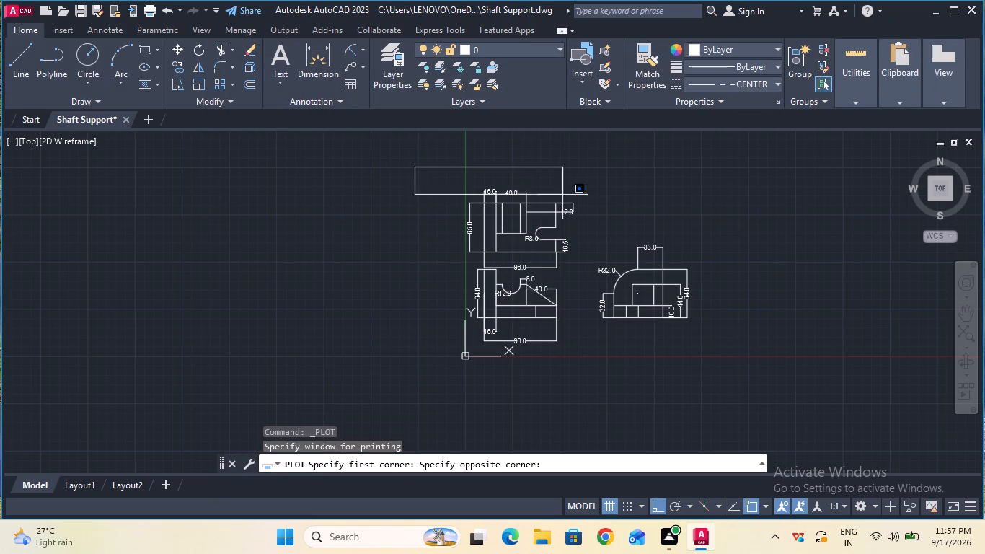
{"action": "left_click", "coordinate": [720, 360]}
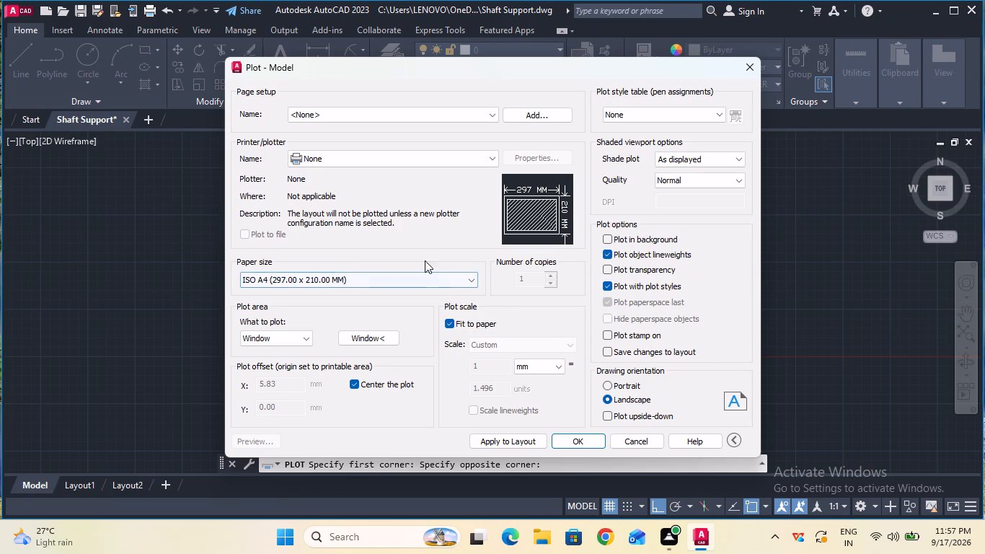
Plot the drawing to a PDF file with the DWG To PDF.pc3 plotter, keeping the suggested file name.
{"action": "left_click", "coordinate": [410, 157]}
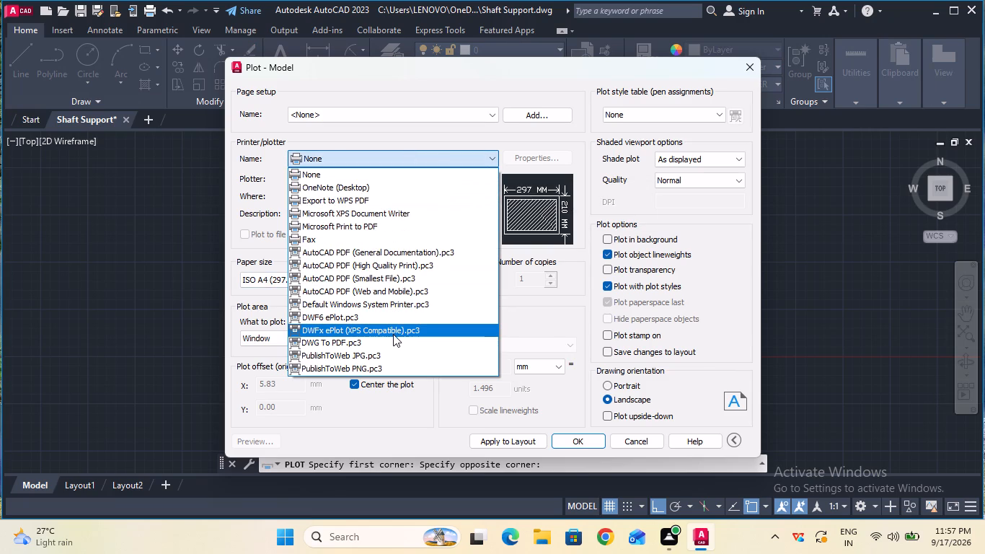
{"action": "left_click", "coordinate": [394, 340]}
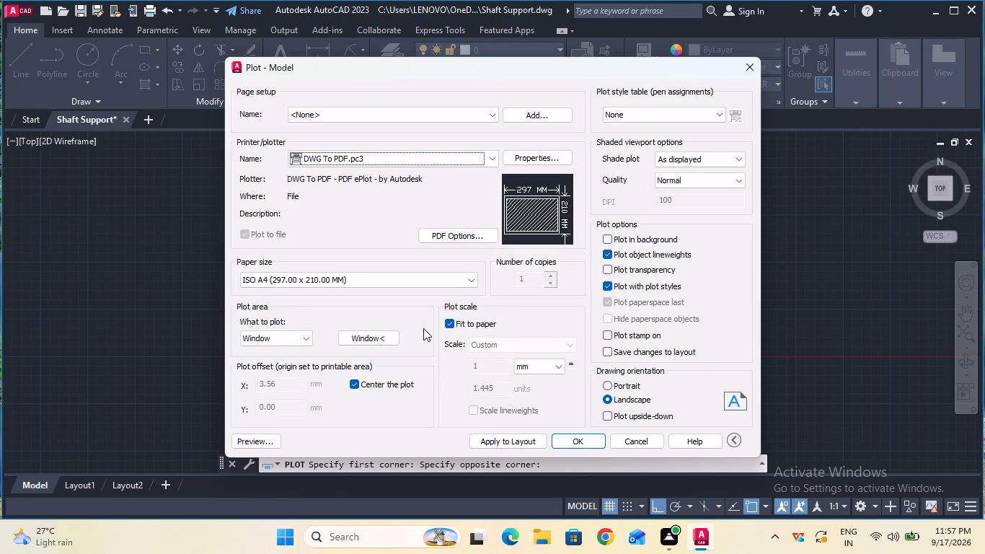
{"action": "left_click", "coordinate": [594, 444]}
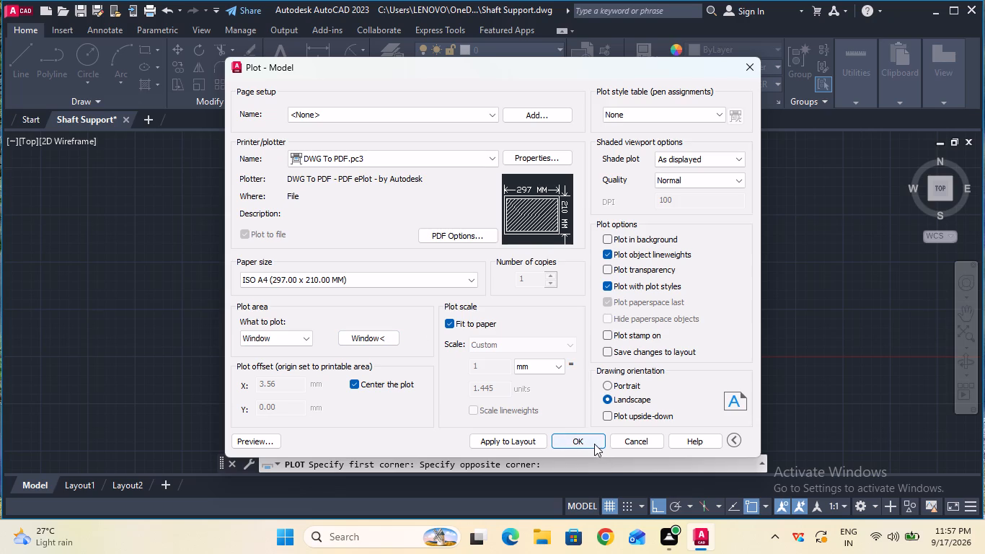
{"action": "left_click", "coordinate": [676, 401]}
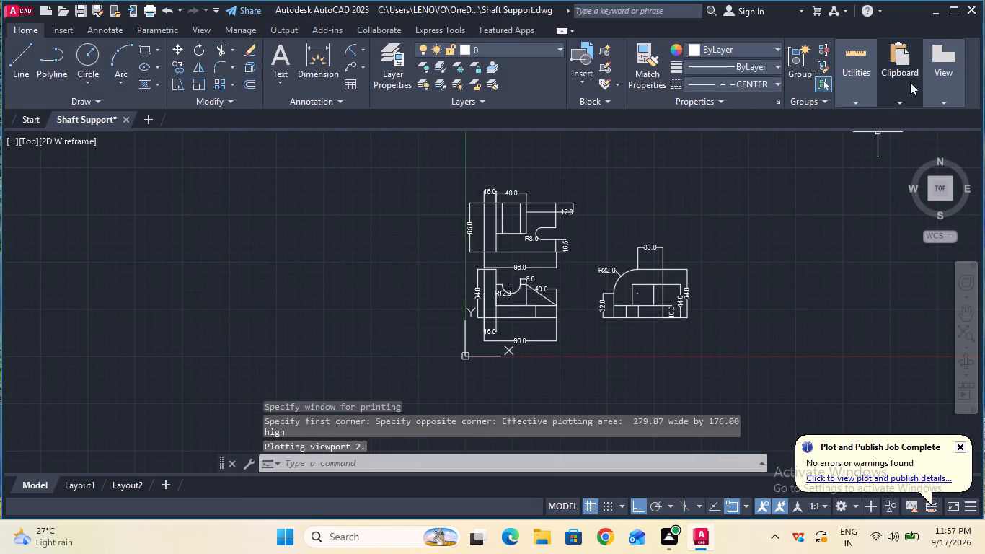
Exit AutoCAD.
{"action": "left_click", "coordinate": [970, 9]}
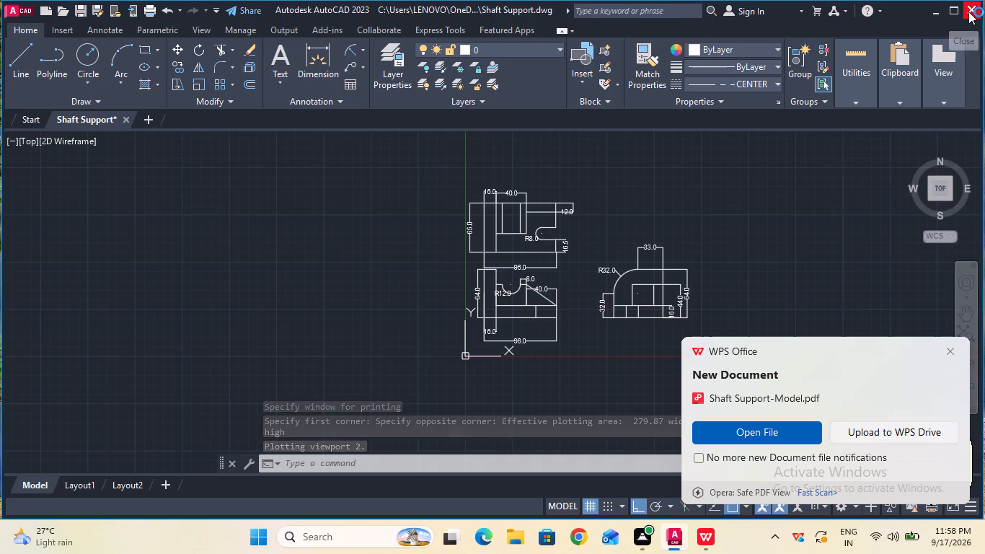
{"action": "left_click", "coordinate": [967, 19]}
{"action": "left_click", "coordinate": [972, 9]}
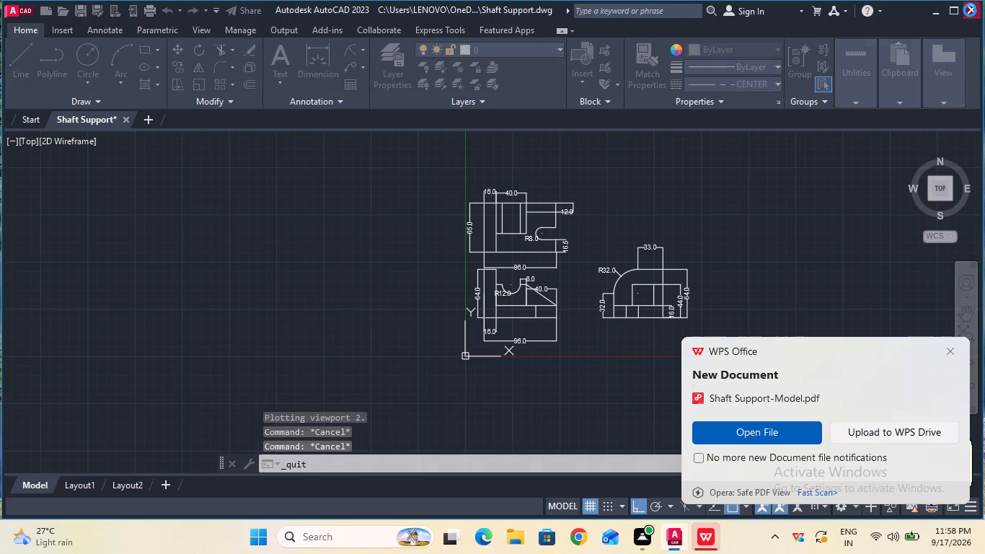
{"action": "left_click", "coordinate": [497, 290]}
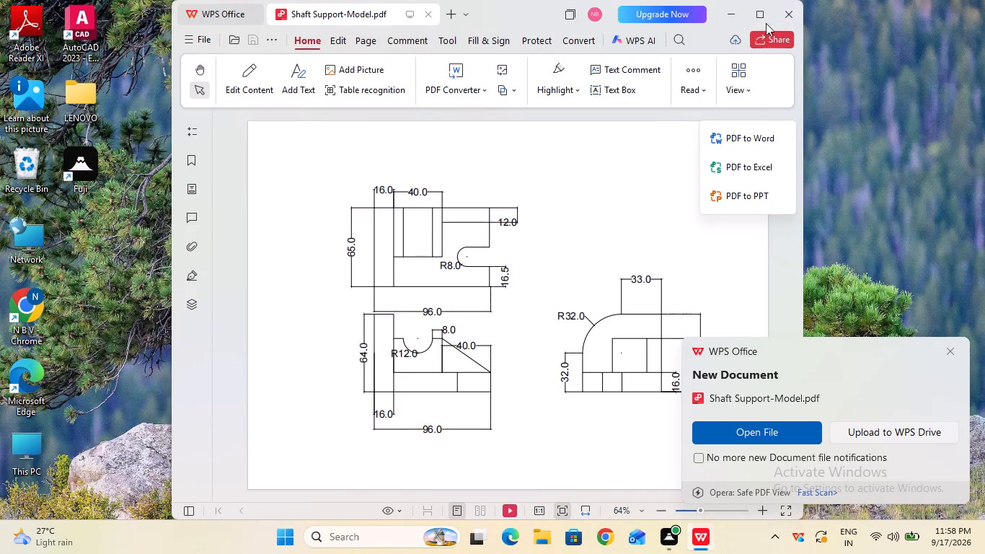
Close the plotted PDF's window in WPS Office.
{"action": "left_click", "coordinate": [790, 3]}
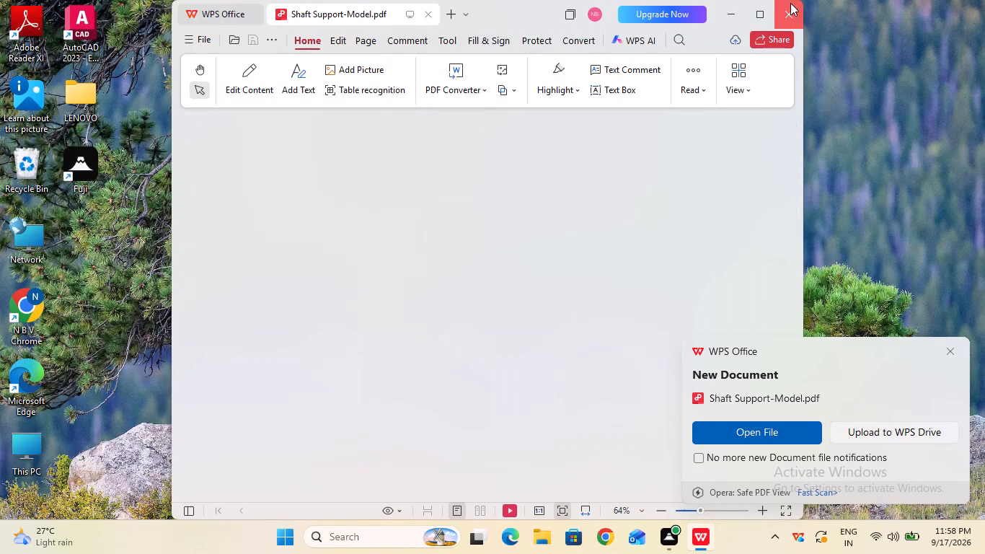